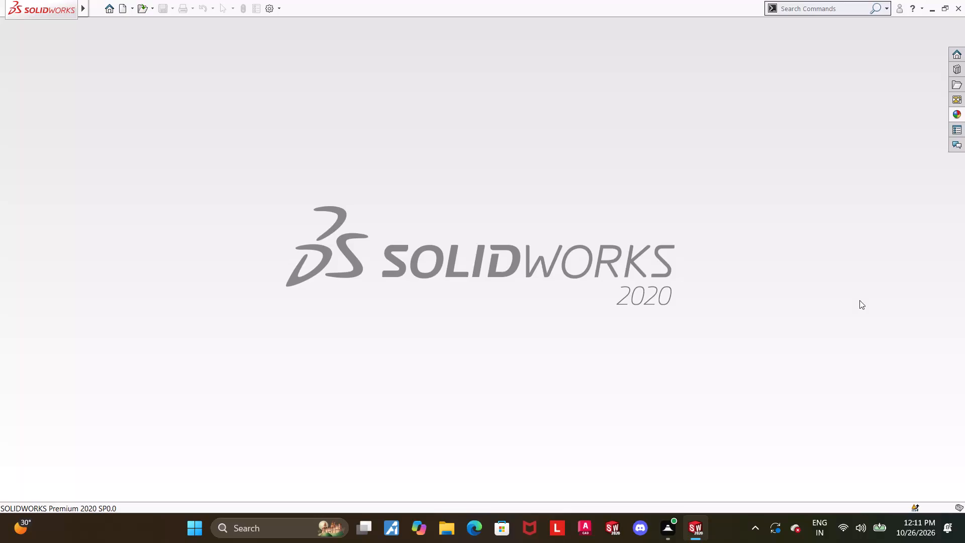
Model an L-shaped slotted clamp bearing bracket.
Create a new part and open a sketch on the Front Plane.
{"action": "left_click", "coordinate": [869, 254]}
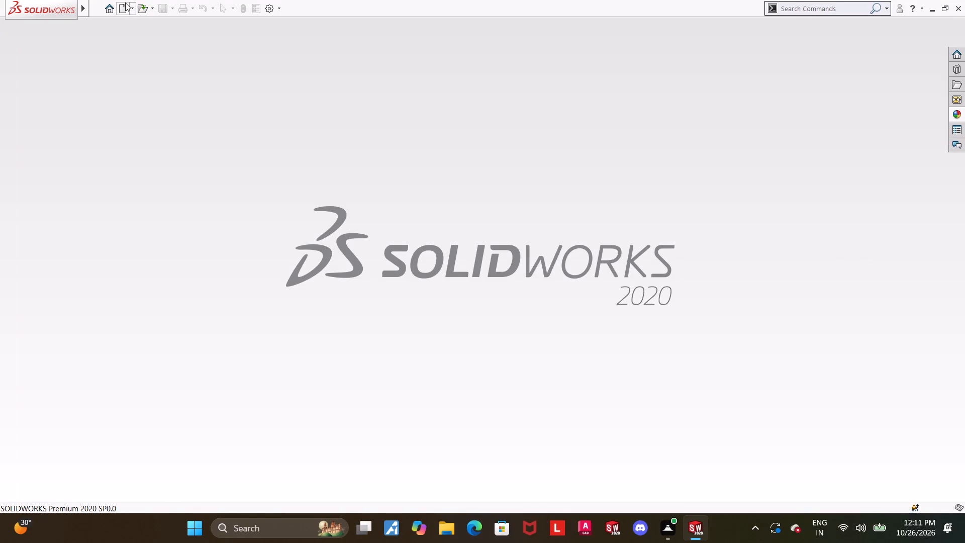
{"action": "left_click", "coordinate": [125, 3]}
{"action": "double_click", "coordinate": [258, 230]}
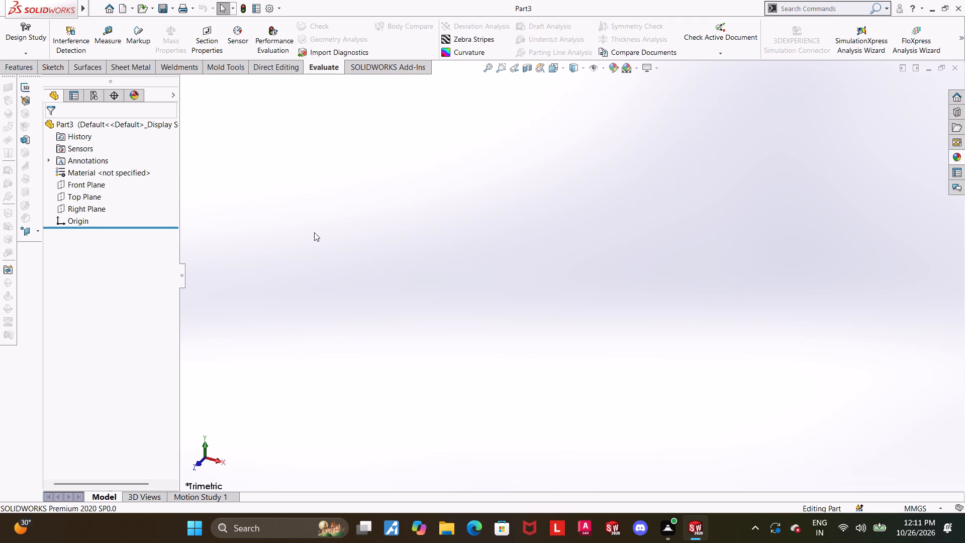
{"action": "left_click", "coordinate": [81, 185]}
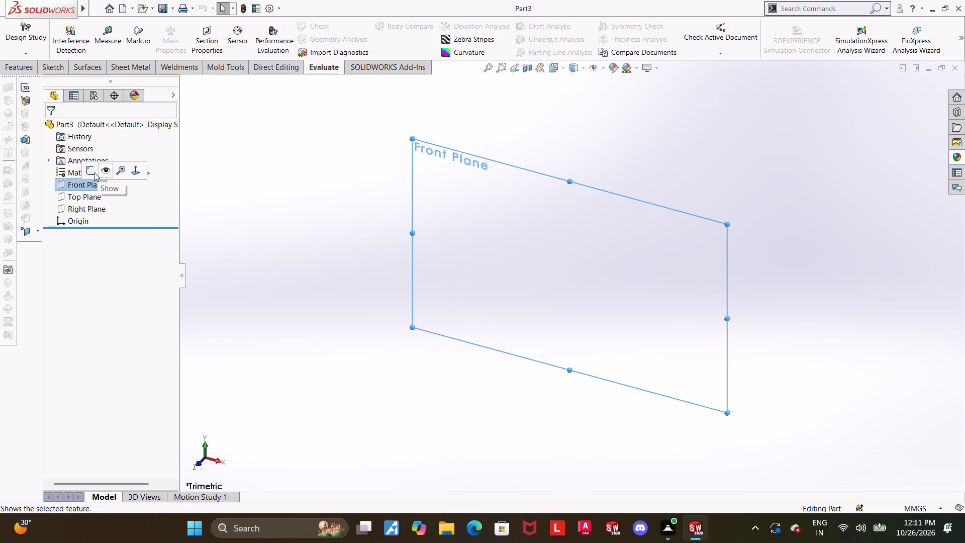
{"action": "left_click", "coordinate": [94, 172]}
Sketch connected lines from the origin: base about 142 mm, vertical end edge about 26 mm, inward slope about 85 mm, short horizontal about 25 mm.
{"action": "left_click", "coordinate": [92, 26]}
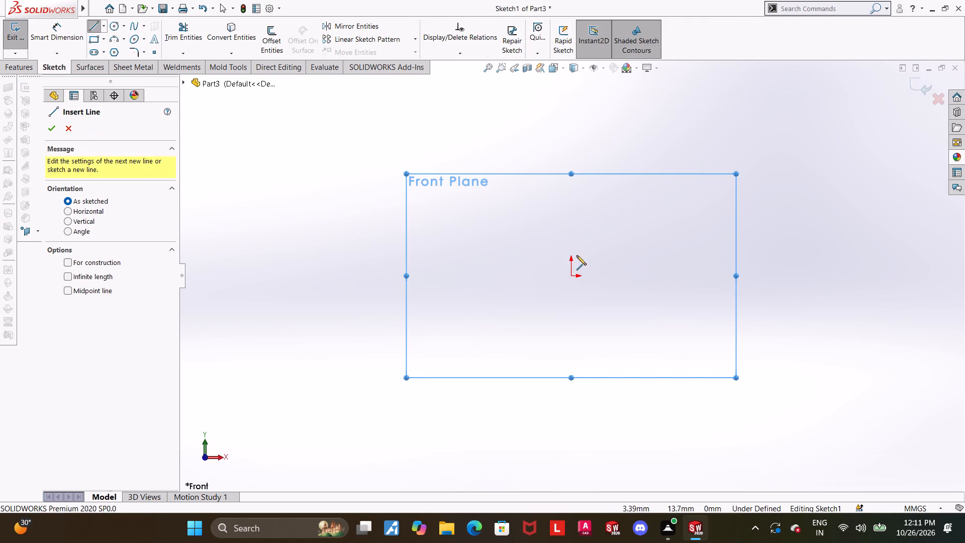
{"action": "left_click", "coordinate": [570, 277]}
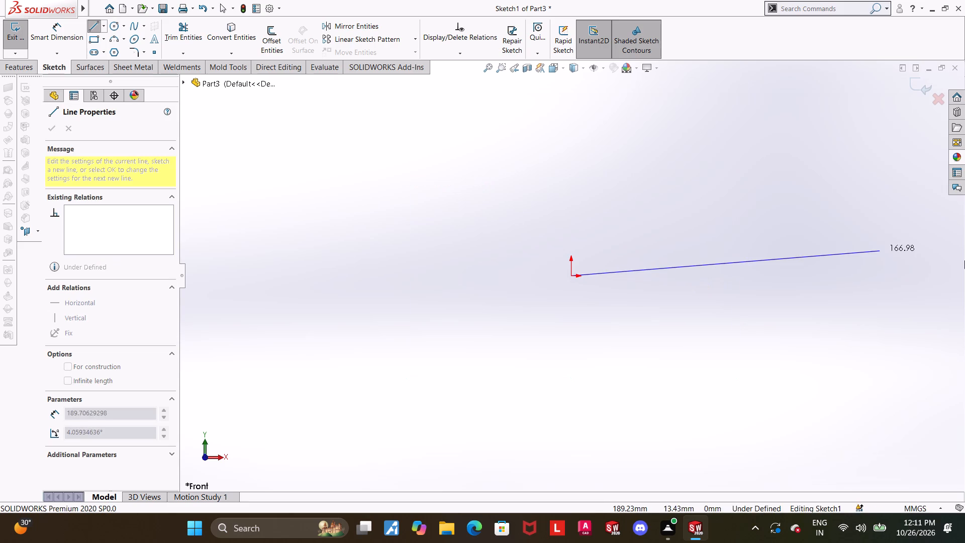
{"action": "left_click", "coordinate": [833, 273]}
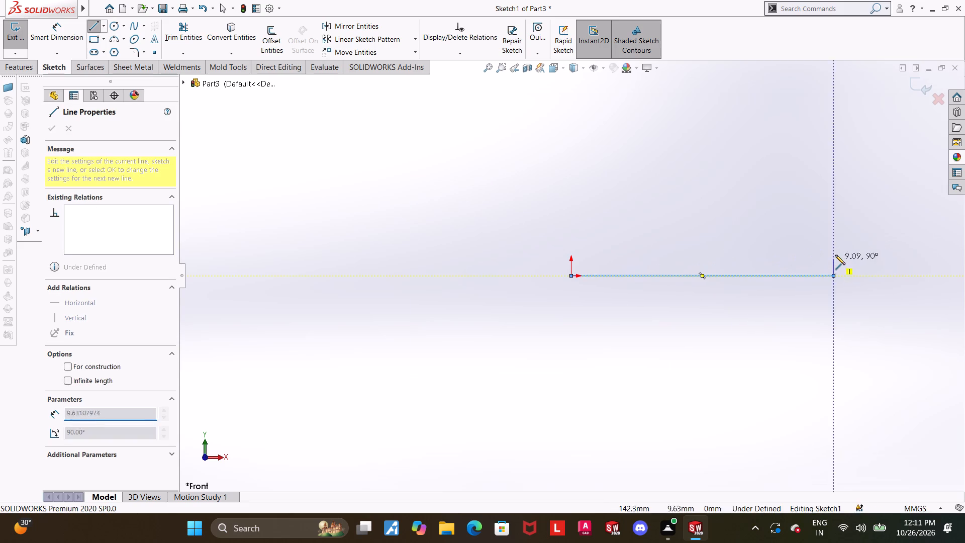
{"action": "left_click", "coordinate": [834, 226]}
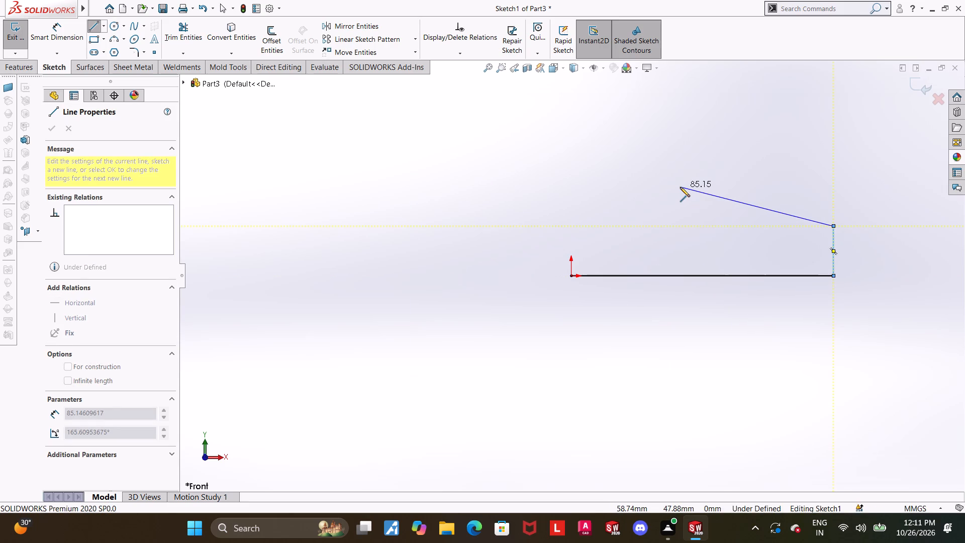
{"action": "left_click", "coordinate": [681, 188]}
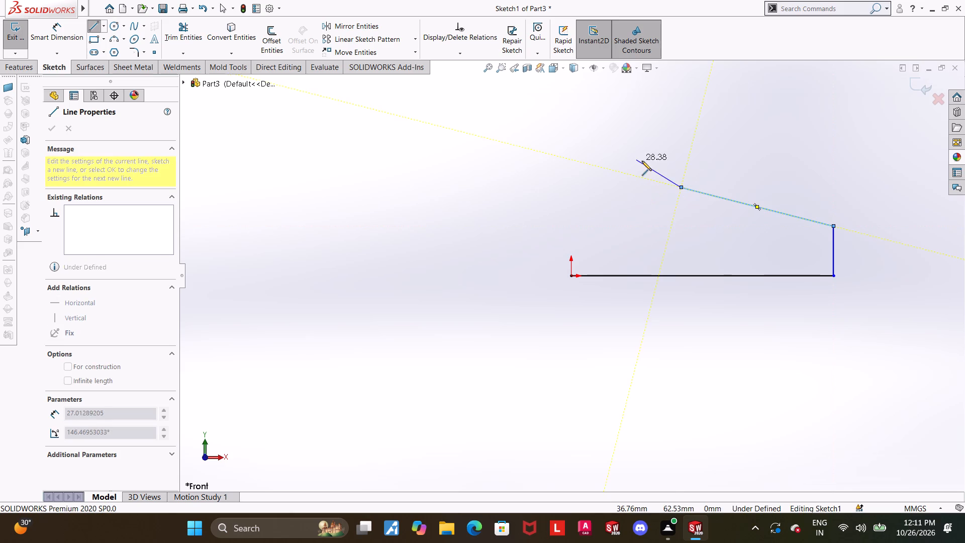
{"action": "left_click", "coordinate": [635, 190]}
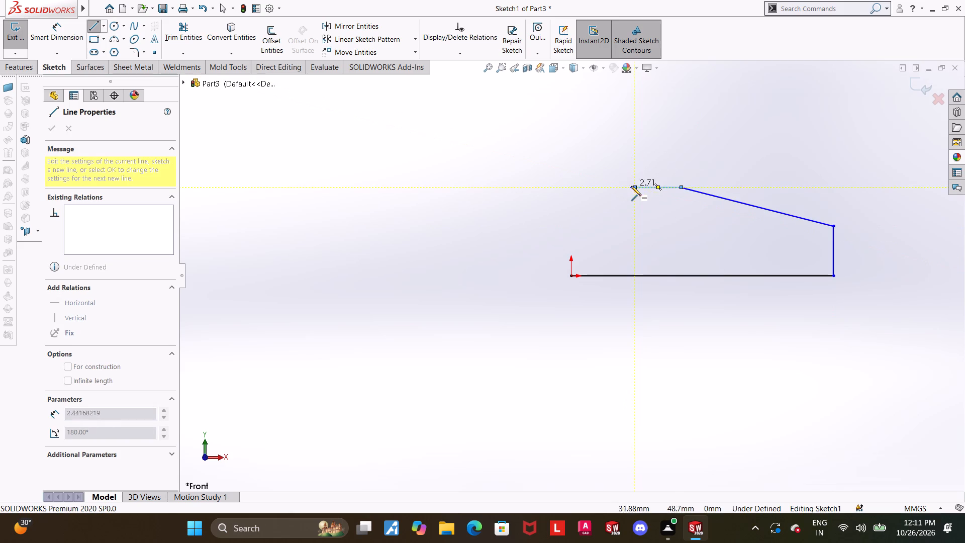
{"action": "key", "text": "Escape"}
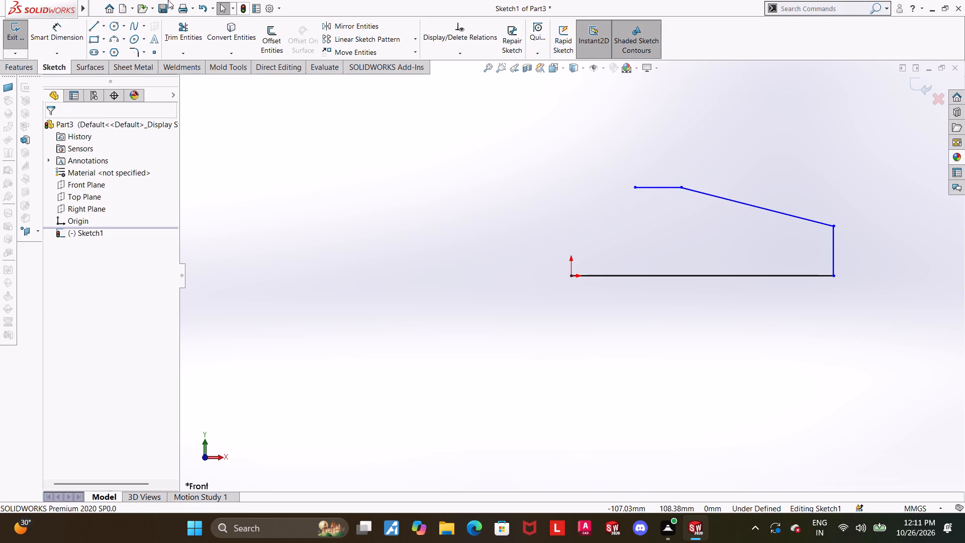
Sketch the upright from the origin: vertical line about 159 mm, top edge about 38 mm, and inner vertical line down about 109 mm.
{"action": "left_click", "coordinate": [94, 25]}
{"action": "scroll", "coordinate": [681, 293], "scroll_direction": "up", "scroll_amount": 5}
{"action": "scroll", "coordinate": [600, 160], "scroll_direction": "down", "scroll_amount": 3}
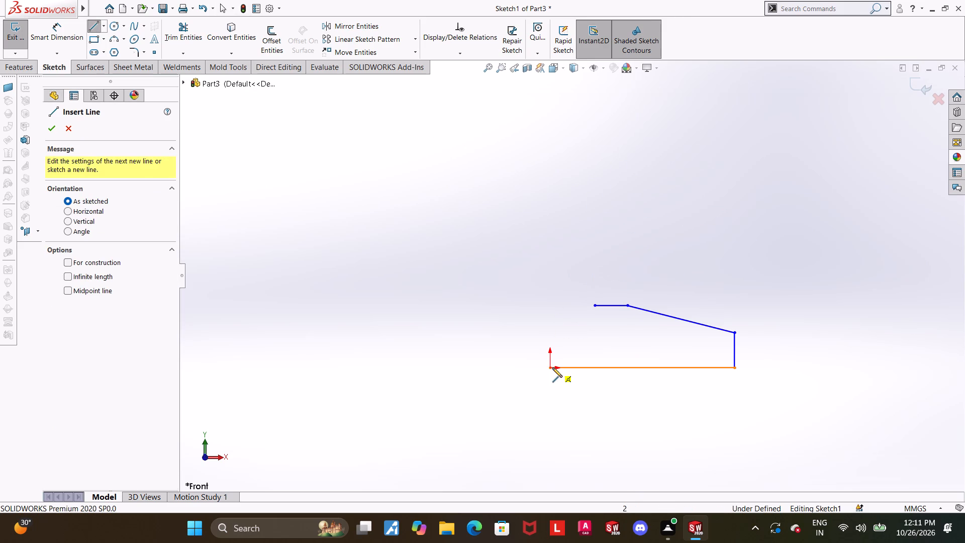
{"action": "left_click", "coordinate": [548, 368]}
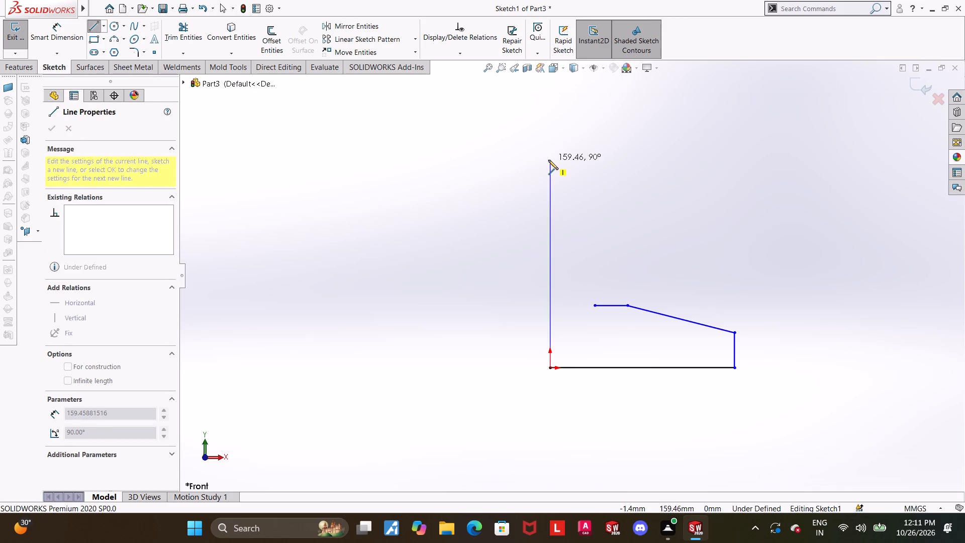
{"action": "left_click", "coordinate": [548, 160]}
{"action": "left_click", "coordinate": [600, 161]}
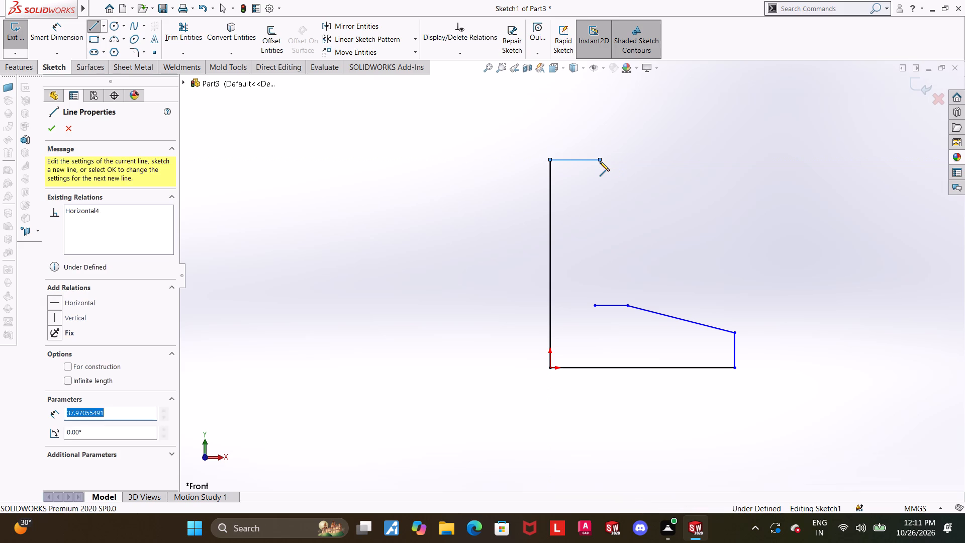
{"action": "left_click", "coordinate": [601, 302]}
{"action": "key", "text": "Escape"}
Merge the inner vertical line's lower endpoint with the short horizontal line's open endpoint to close the profile.
{"action": "scroll", "coordinate": [606, 294], "scroll_direction": "down", "scroll_amount": 7}
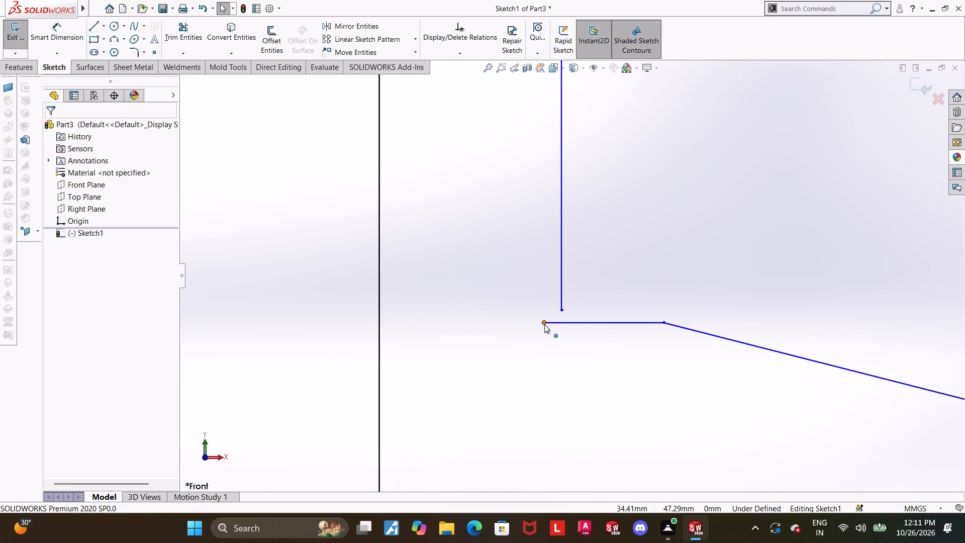
{"action": "left_click", "coordinate": [544, 324], "text": "ctrl"}
{"action": "left_click", "coordinate": [562, 314], "text": "ctrl"}
{"action": "left_click", "coordinate": [562, 310], "text": "ctrl"}
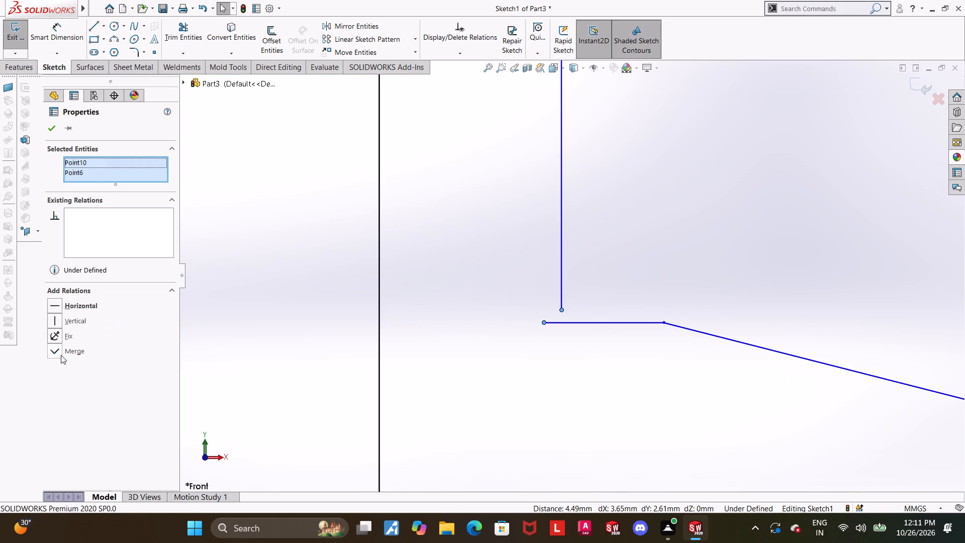
{"action": "left_click", "coordinate": [57, 352]}
{"action": "left_click", "coordinate": [821, 227]}
Dimension the overall height between the upright's top edge and the base line as 132.5 mm.
{"action": "scroll", "coordinate": [797, 236], "scroll_direction": "up", "scroll_amount": 9}
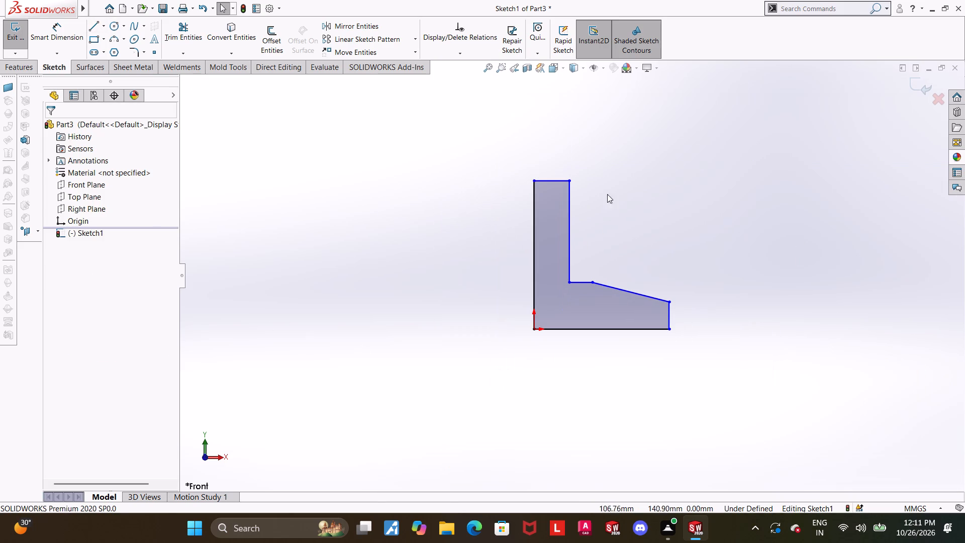
{"action": "scroll", "coordinate": [584, 196], "scroll_direction": "down", "scroll_amount": 3}
{"action": "key", "text": "Escape"}
{"action": "scroll", "coordinate": [661, 306], "scroll_direction": "down", "scroll_amount": 1}
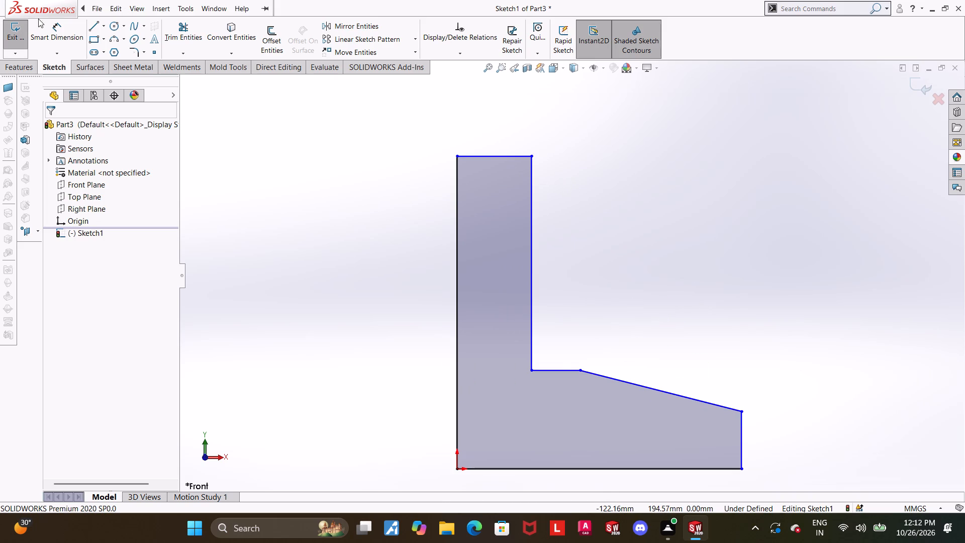
{"action": "left_click", "coordinate": [50, 35]}
{"action": "left_click", "coordinate": [509, 157]}
{"action": "scroll", "coordinate": [509, 198], "scroll_direction": "up", "scroll_amount": 2}
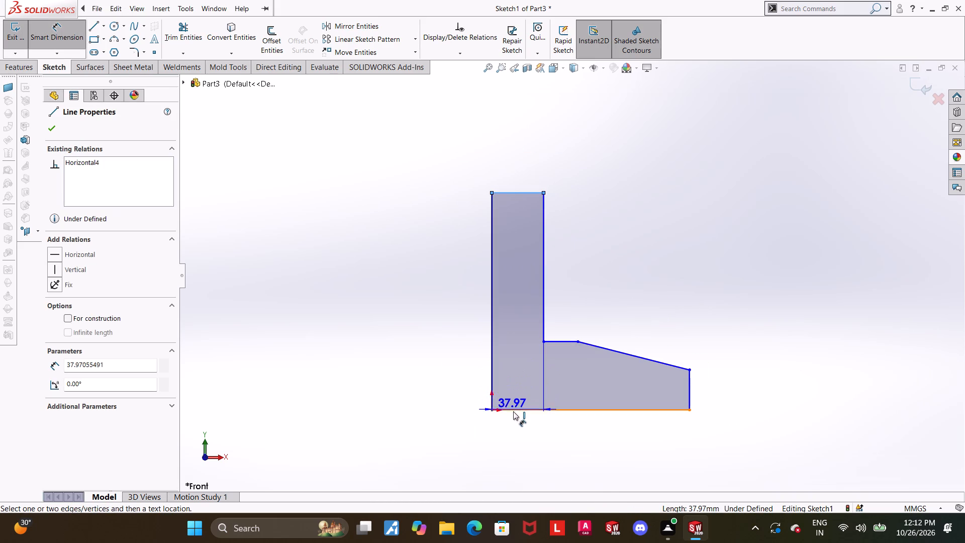
{"action": "left_click", "coordinate": [514, 412]}
{"action": "left_click", "coordinate": [438, 381]}
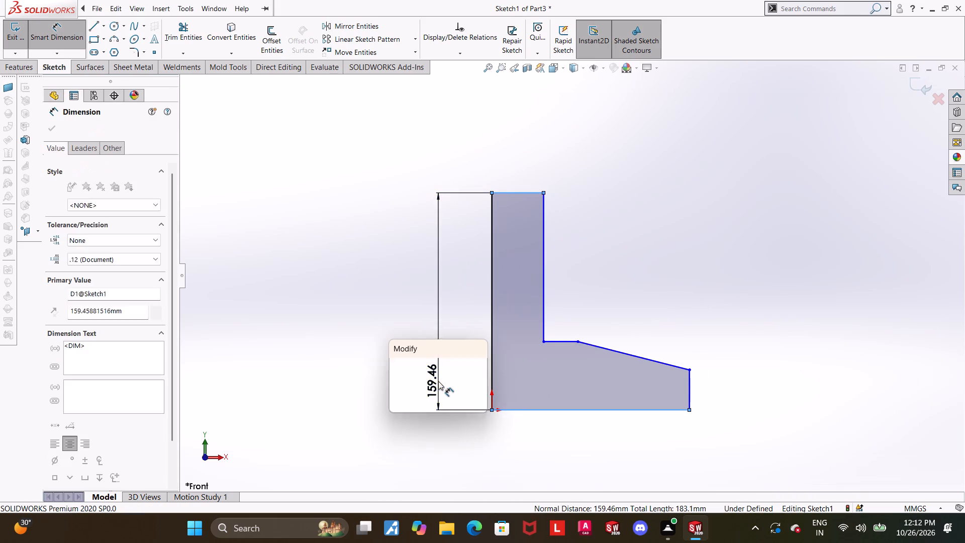
{"action": "type", "text": "132.5"}
{"action": "key", "text": "Return"}
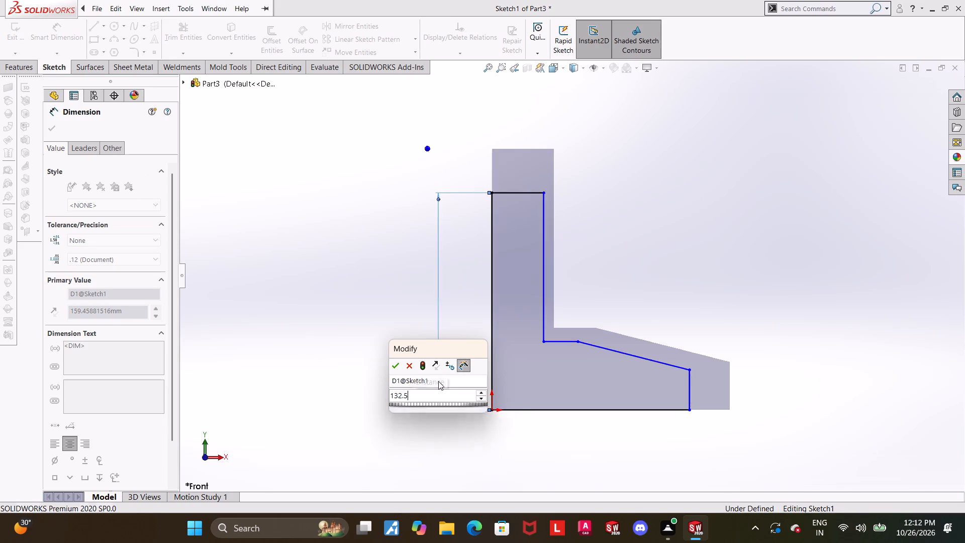
{"action": "key", "text": "Escape"}
Dimension the overall base width between the upright's outer edge and the foot's end edge as 150 mm.
{"action": "left_click", "coordinate": [64, 27]}
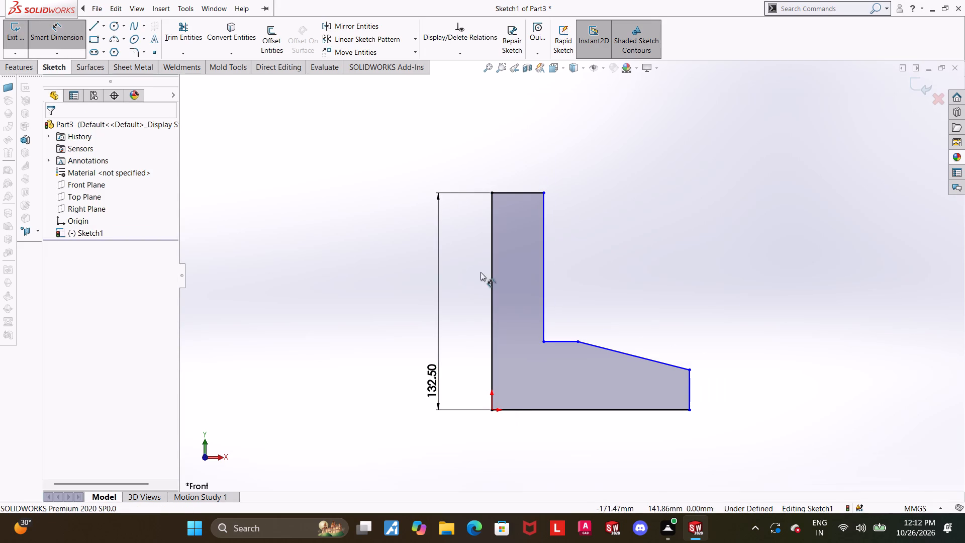
{"action": "left_click", "coordinate": [491, 367]}
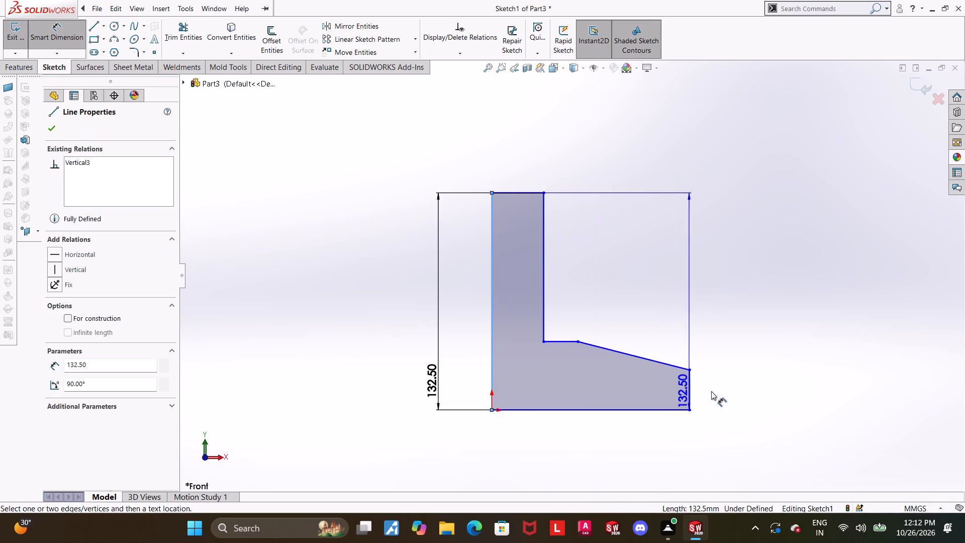
{"action": "left_click", "coordinate": [690, 390]}
{"action": "left_click", "coordinate": [628, 433]}
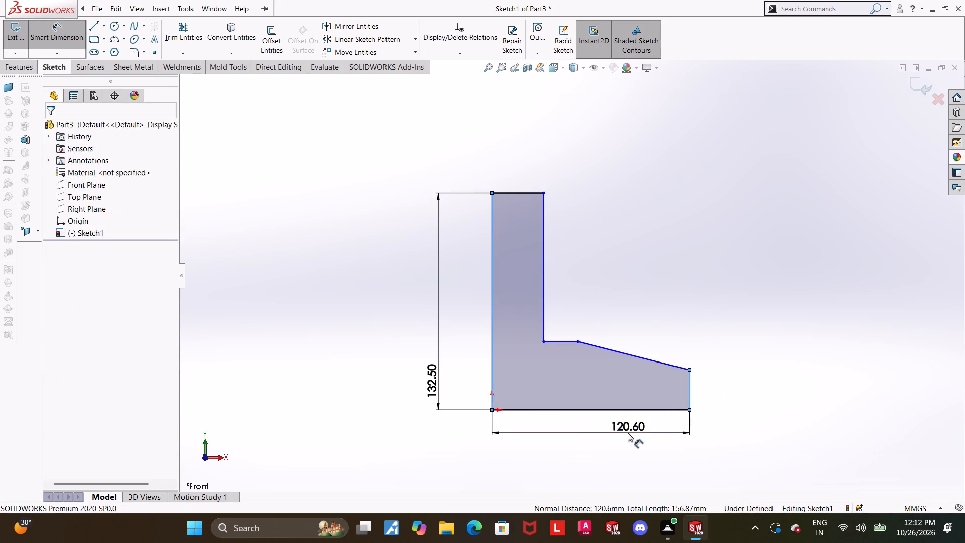
{"action": "type", "text": "150"}
{"action": "key", "text": "Return"}
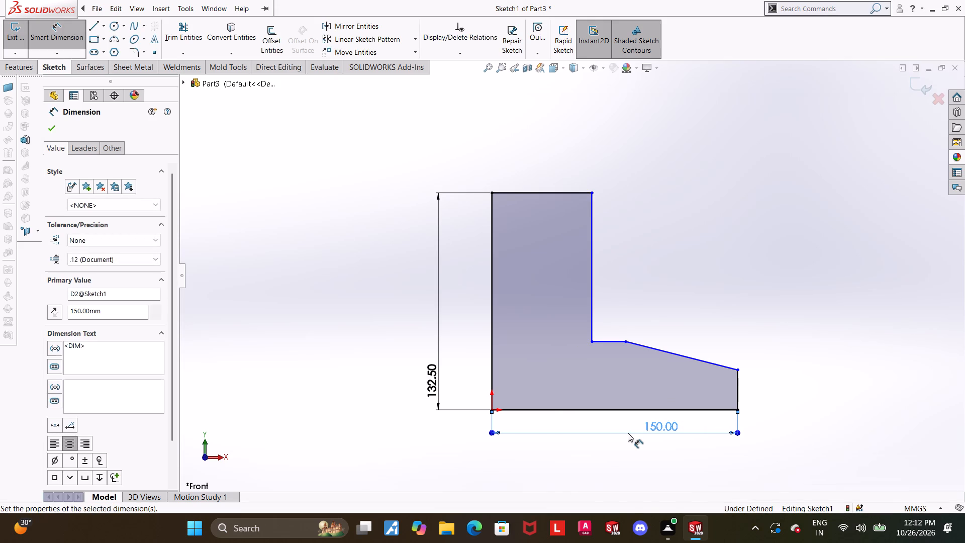
{"action": "key", "text": "Escape"}
Dimension the upright's thickness between its two vertical edges as 40 mm.
{"action": "scroll", "coordinate": [739, 398], "scroll_direction": "up", "scroll_amount": 1}
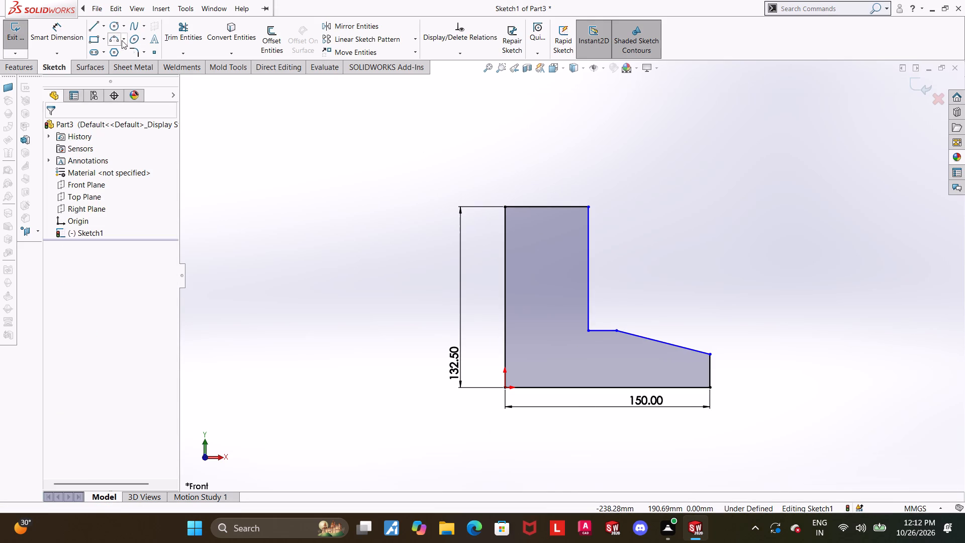
{"action": "left_click", "coordinate": [75, 29]}
{"action": "left_click", "coordinate": [500, 252]}
{"action": "left_click", "coordinate": [503, 252]}
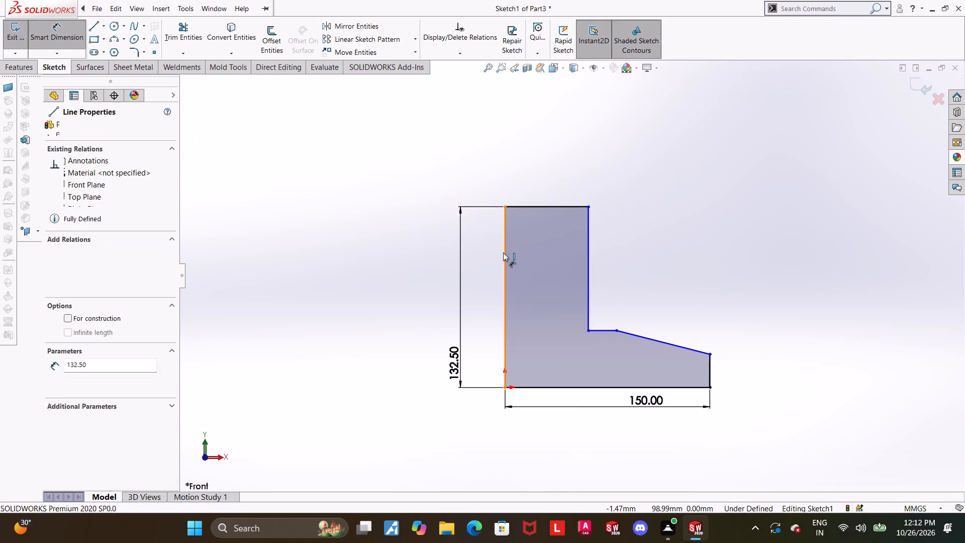
{"action": "left_click", "coordinate": [586, 256]}
{"action": "left_click", "coordinate": [573, 191]}
{"action": "type", "text": "40"}
{"action": "key", "text": "Return"}
{"action": "key", "text": "Escape"}
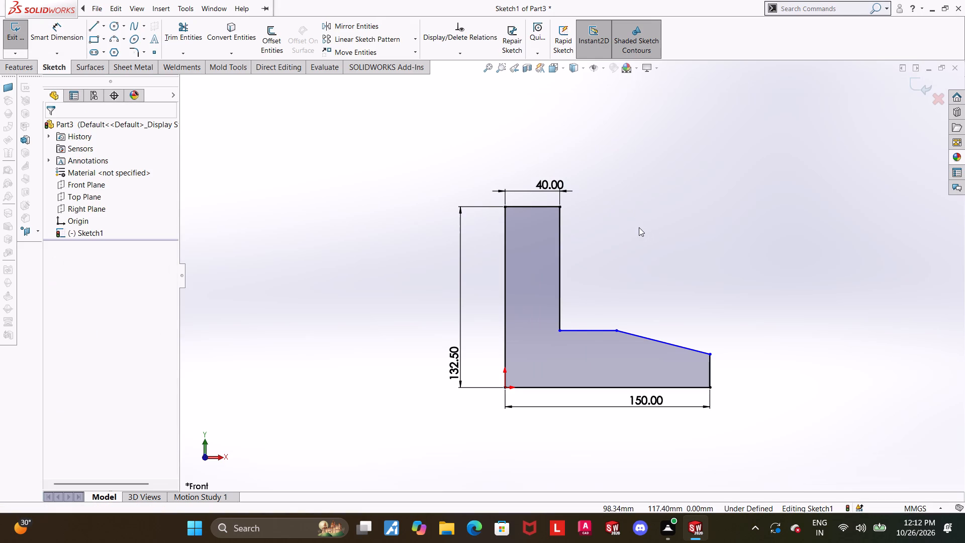
{"action": "key", "text": "Escape"}
Dimension the short vertical edge at the outer end of the foot as 20 mm.
{"action": "left_click", "coordinate": [63, 19]}
{"action": "left_click", "coordinate": [59, 23]}
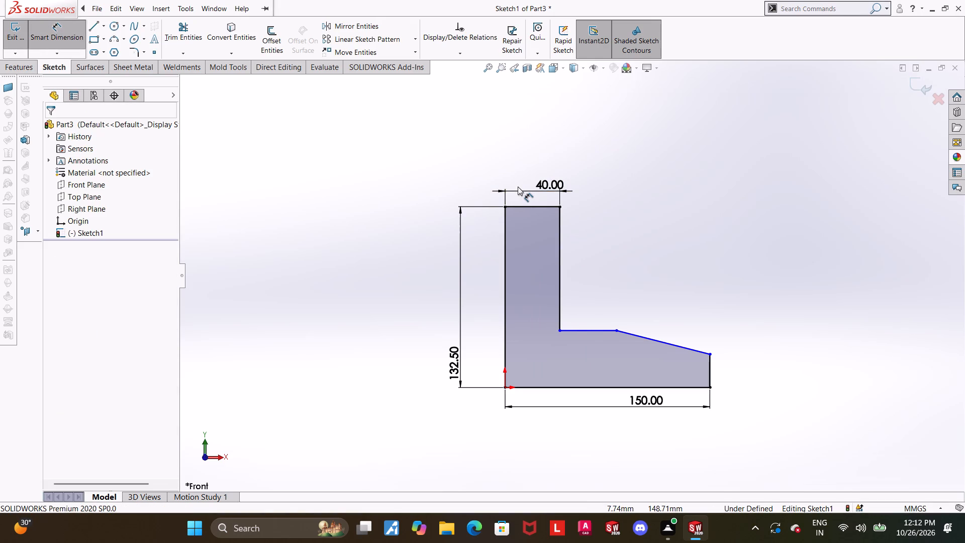
{"action": "left_click", "coordinate": [711, 359]}
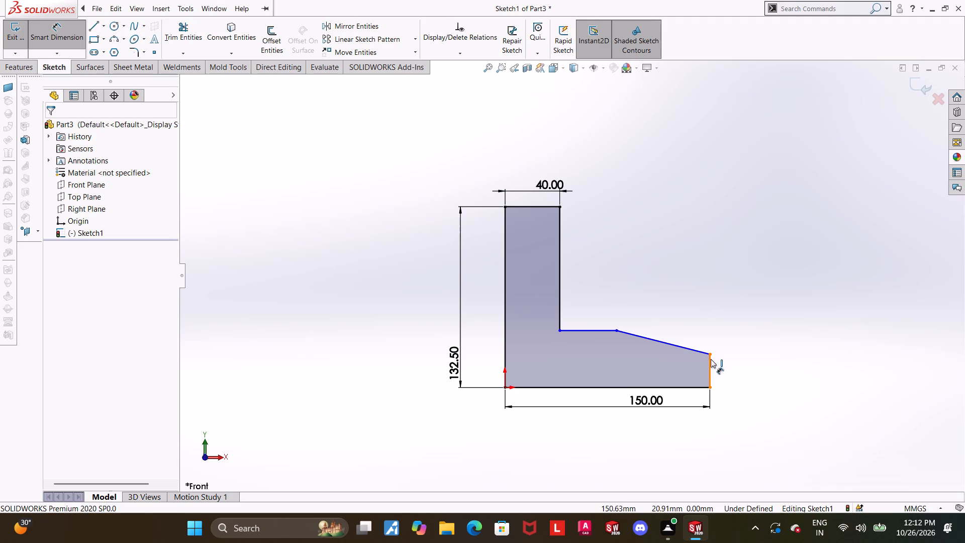
{"action": "left_click", "coordinate": [733, 363]}
{"action": "type", "text": "20"}
{"action": "key", "text": "Return"}
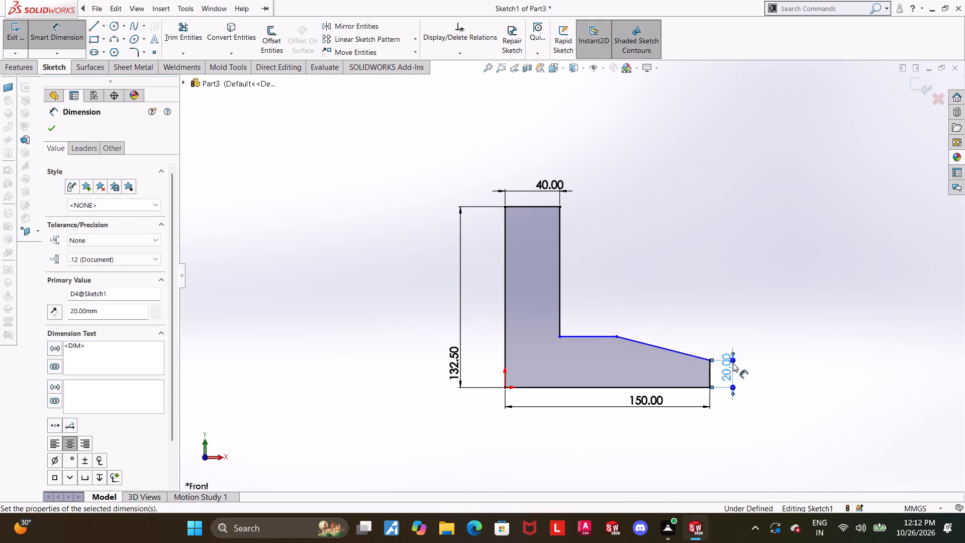
{"action": "key", "text": "Escape"}
{"action": "scroll", "coordinate": [645, 313], "scroll_direction": "down", "scroll_amount": 2}
{"action": "key", "text": "Escape"}
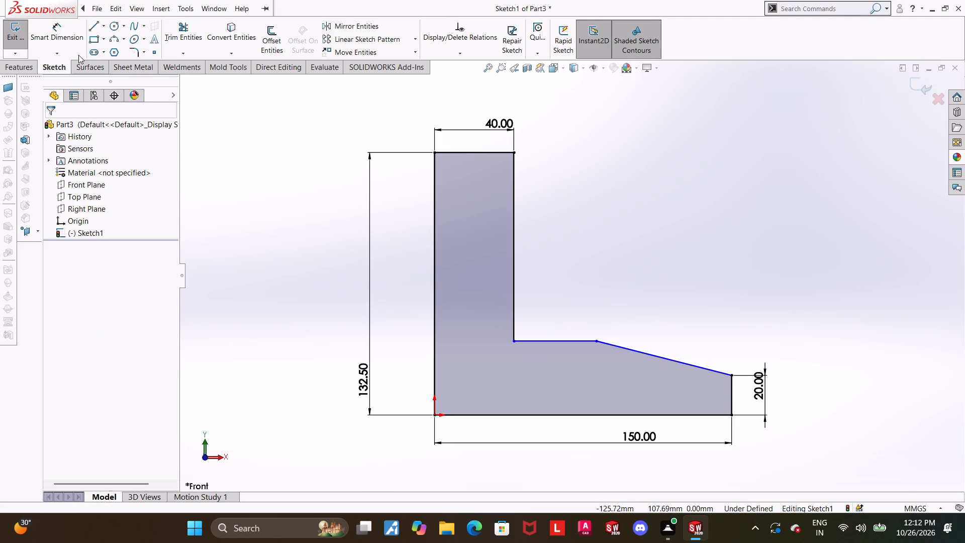
Dimension the foot's height between its short horizontal top edge and the base line as 40 mm.
{"action": "left_click", "coordinate": [68, 36]}
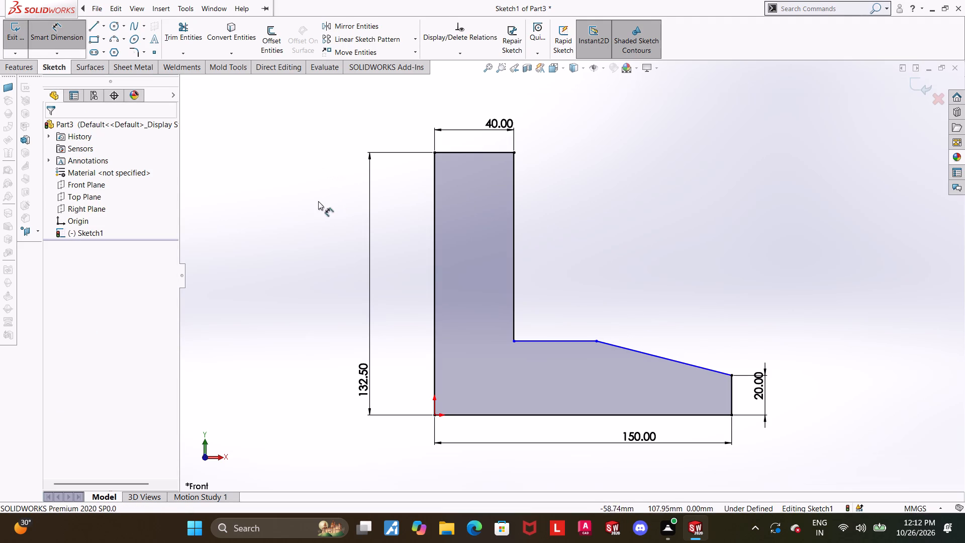
{"action": "left_click", "coordinate": [567, 340]}
{"action": "left_click", "coordinate": [556, 415]}
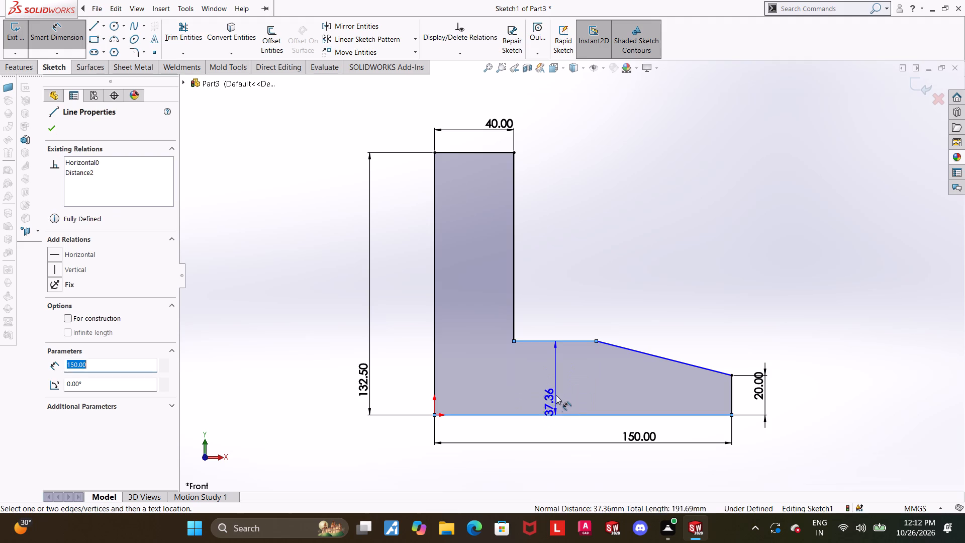
{"action": "left_click", "coordinate": [556, 394]}
{"action": "type", "text": "40"}
{"action": "key", "text": "Return"}
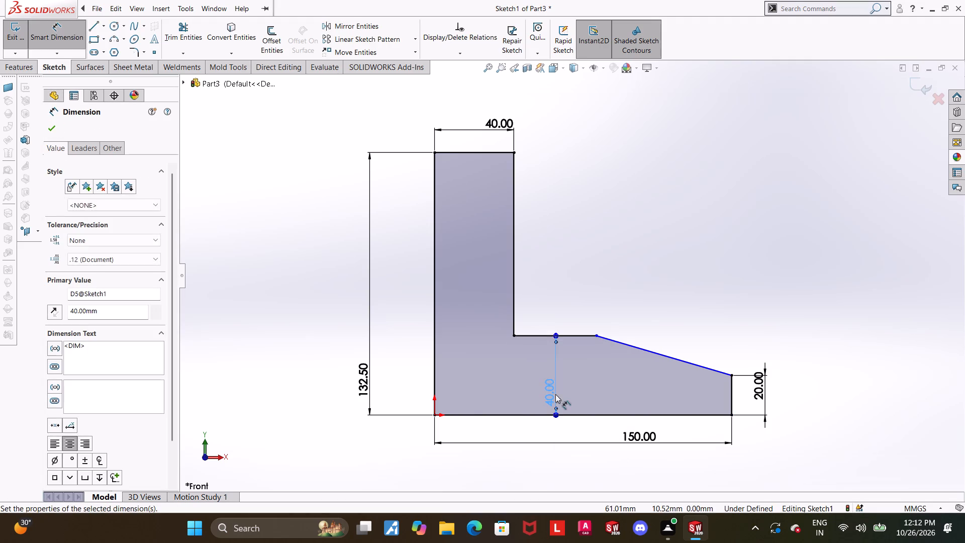
{"action": "key", "text": "Escape"}
{"action": "left_click", "coordinate": [697, 289]}
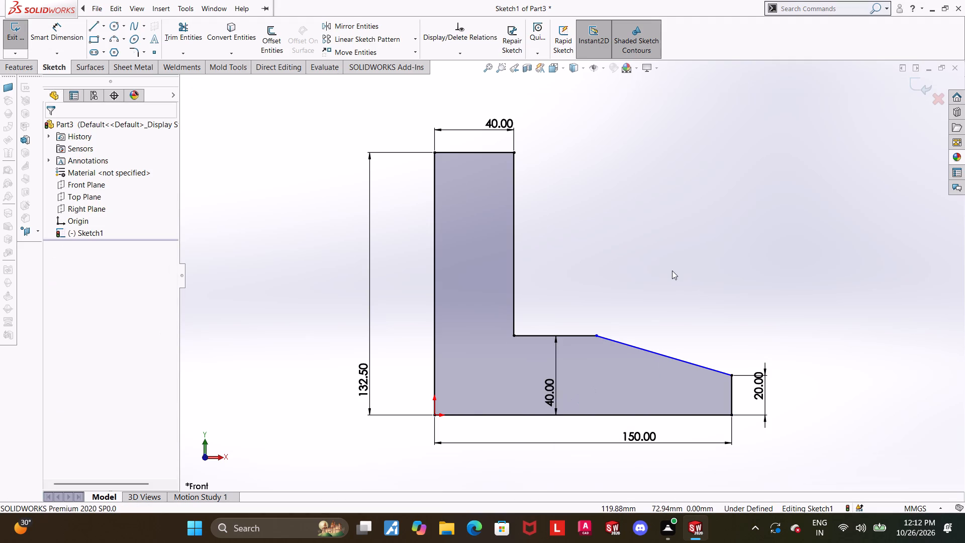
Dimension the horizontal distance from the top of the foot's slope to its vertical end edge as 75 mm.
{"action": "left_click", "coordinate": [66, 28]}
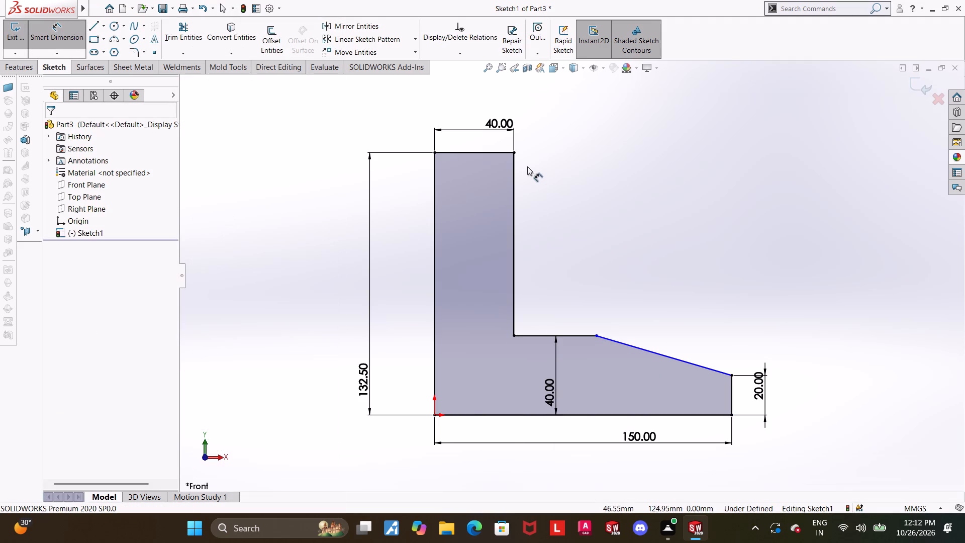
{"action": "left_click", "coordinate": [598, 338]}
{"action": "left_click", "coordinate": [728, 392]}
{"action": "left_click", "coordinate": [731, 392]}
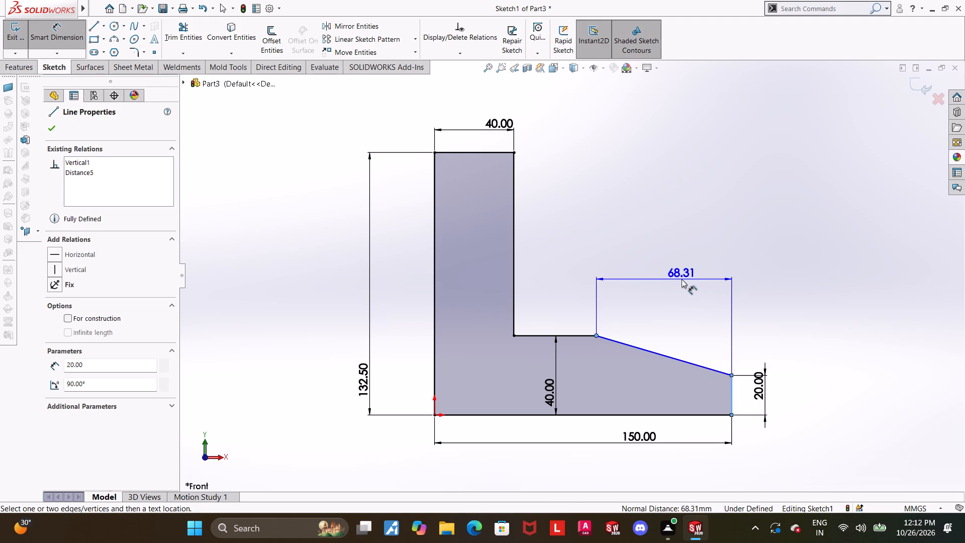
{"action": "left_click", "coordinate": [682, 279]}
{"action": "type", "text": "75"}
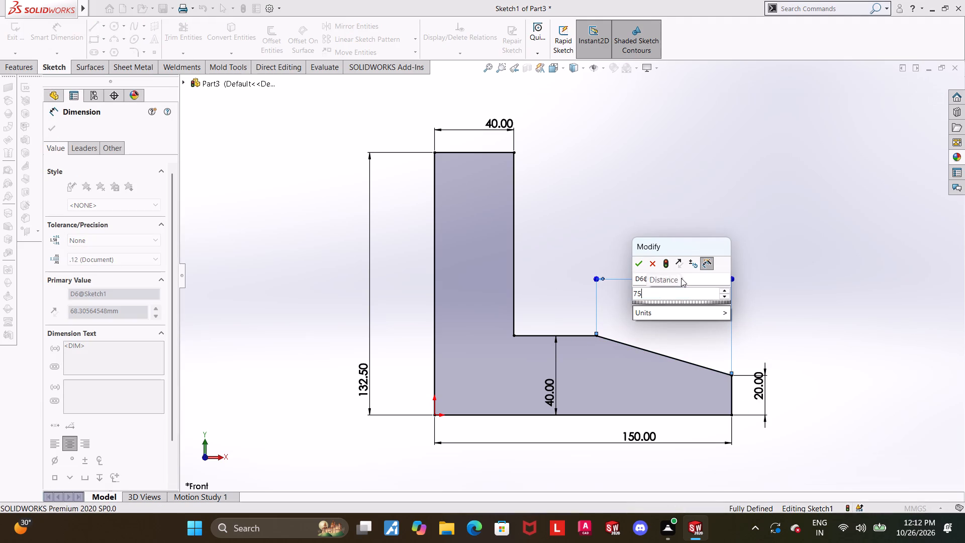
{"action": "key", "text": "Return"}
{"action": "key", "text": "Escape"}
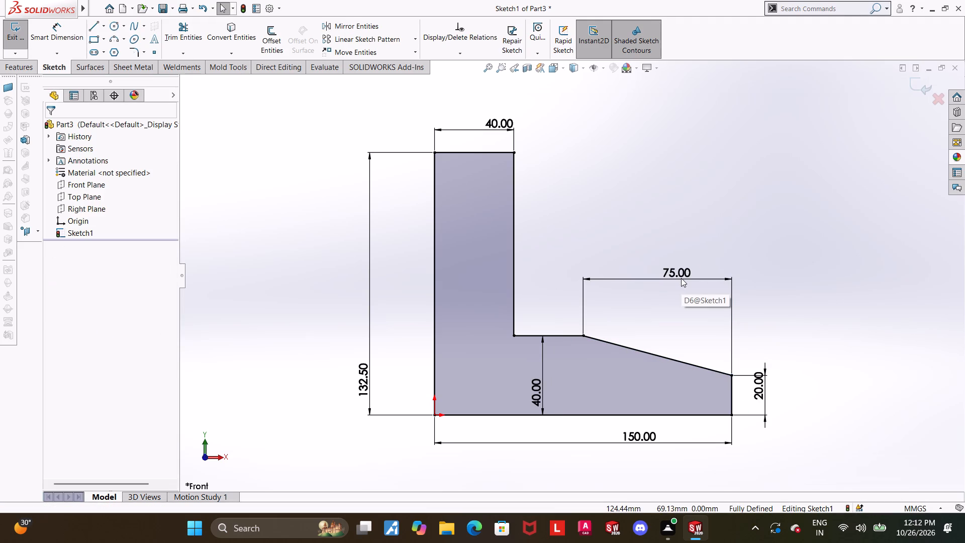
{"action": "key", "text": "Escape"}
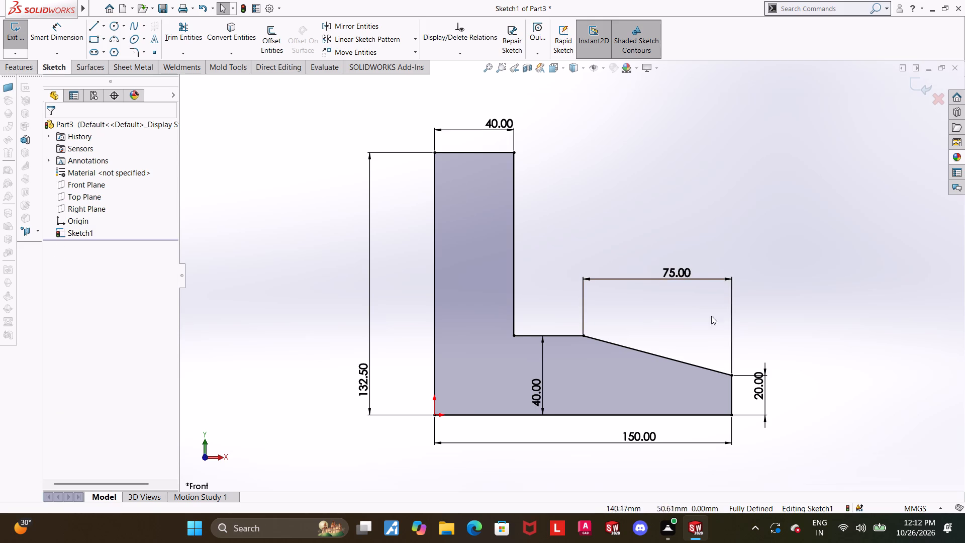
Add a 15 mm sketch fillet at the inner corner between the upright and the foot's horizontal top edge.
{"action": "scroll", "coordinate": [707, 312], "scroll_direction": "up", "scroll_amount": 1}
{"action": "scroll", "coordinate": [523, 325], "scroll_direction": "down", "scroll_amount": 2}
{"action": "scroll", "coordinate": [617, 327], "scroll_direction": "down", "scroll_amount": 3}
{"action": "key", "text": "Escape"}
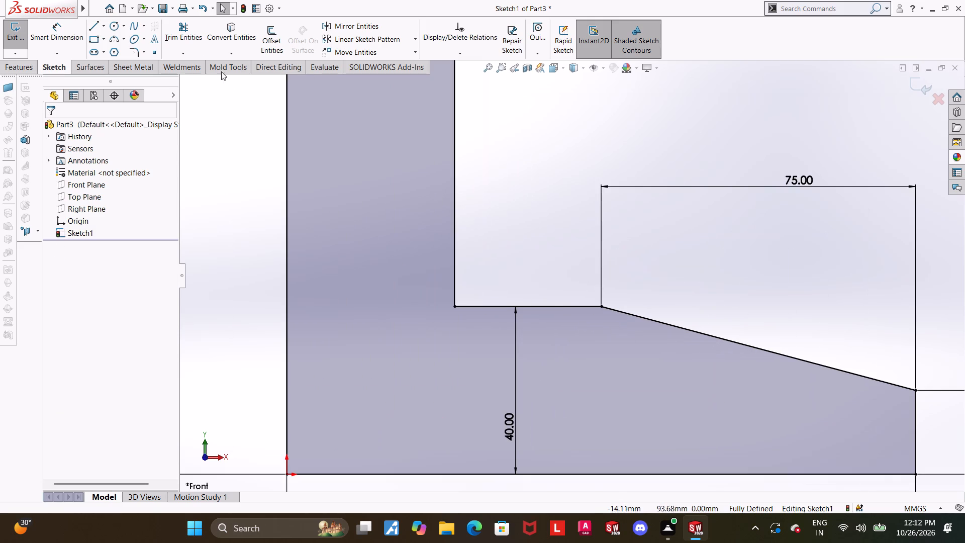
{"action": "left_click", "coordinate": [137, 54]}
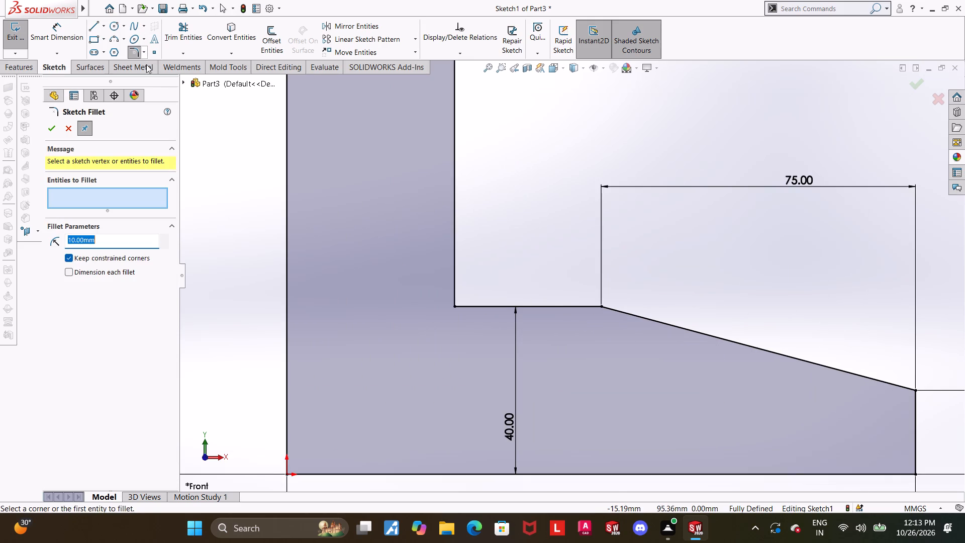
{"action": "scroll", "coordinate": [595, 320], "scroll_direction": "up", "scroll_amount": 3}
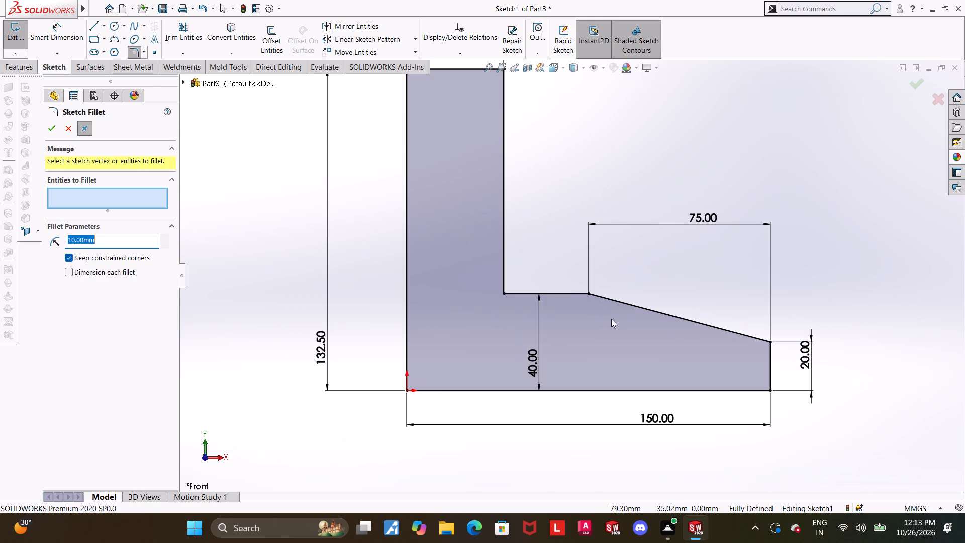
{"action": "scroll", "coordinate": [659, 313], "scroll_direction": "down", "scroll_amount": 2}
{"action": "scroll", "coordinate": [386, 222], "scroll_direction": "down", "scroll_amount": 1}
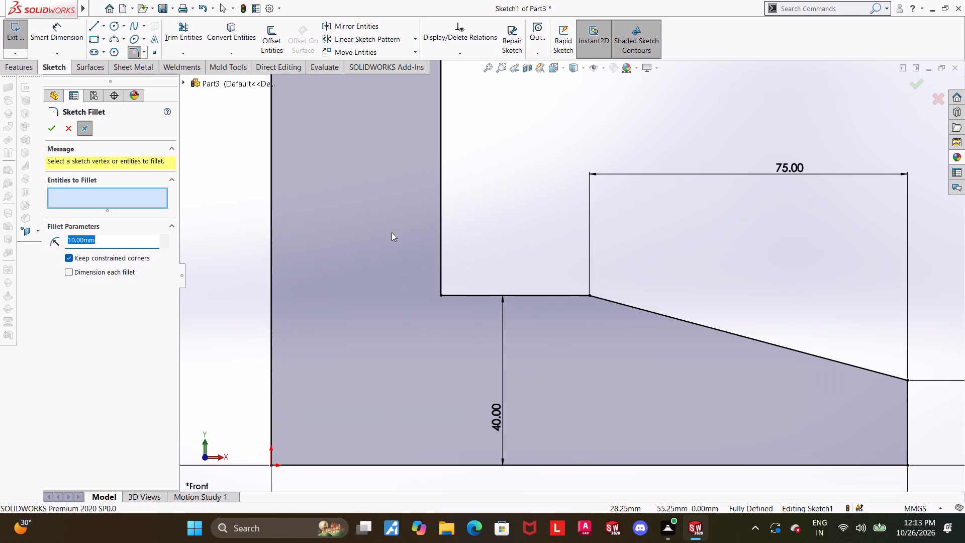
{"action": "type", "text": "15"}
{"action": "key", "text": "Return"}
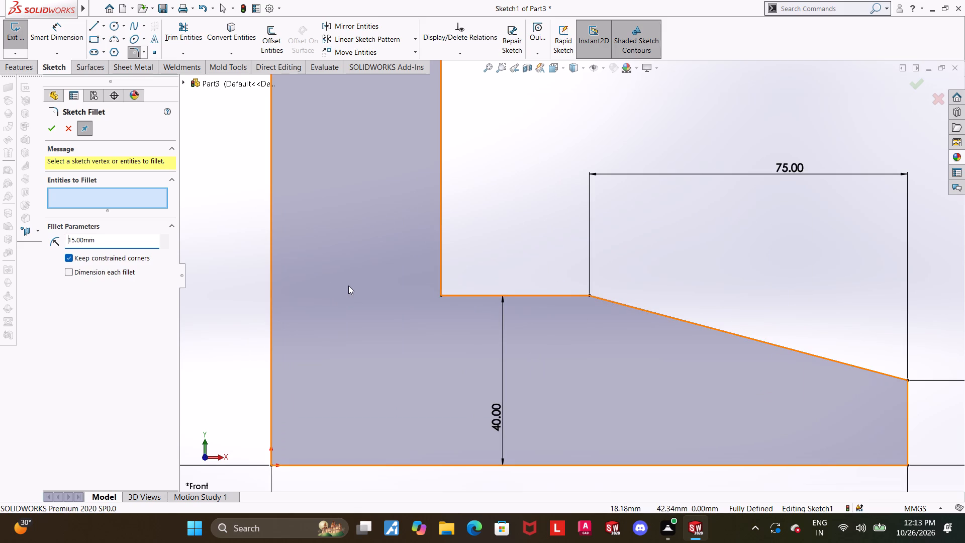
{"action": "left_click", "coordinate": [440, 277]}
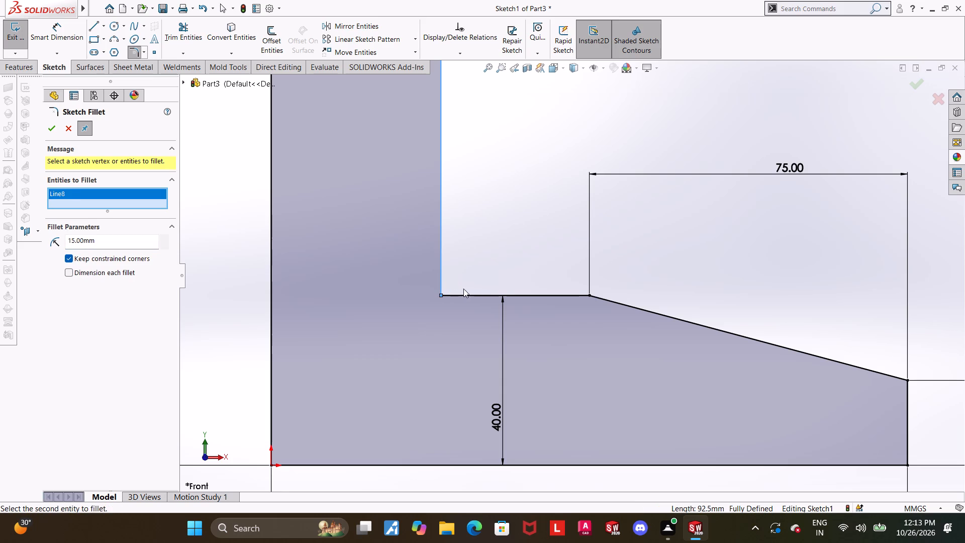
{"action": "left_click", "coordinate": [465, 295]}
{"action": "scroll", "coordinate": [465, 295], "scroll_direction": "up", "scroll_amount": 1}
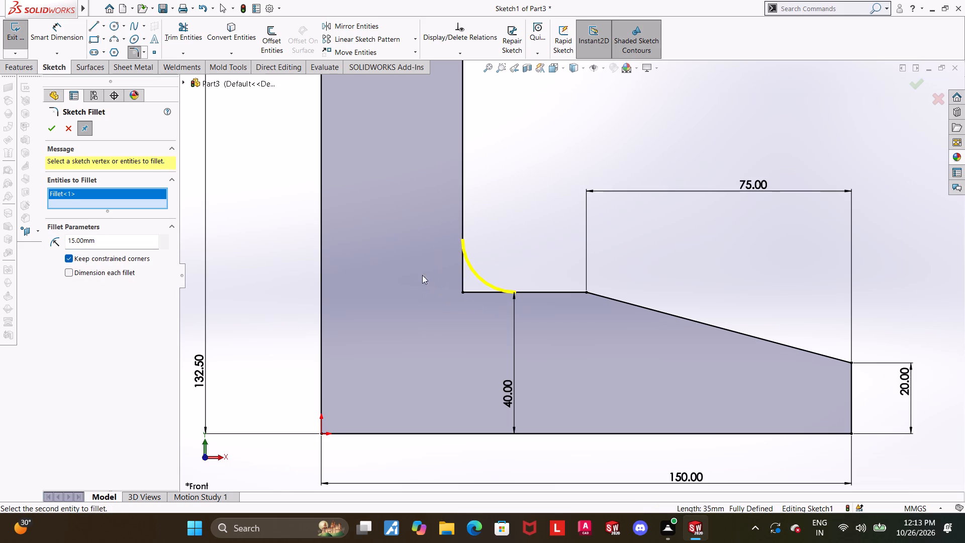
{"action": "left_click", "coordinate": [55, 129]}
Inspect the filleted profile and its dimensions from the front and at an angle.
{"action": "scroll", "coordinate": [602, 220], "scroll_direction": "up", "scroll_amount": 5}
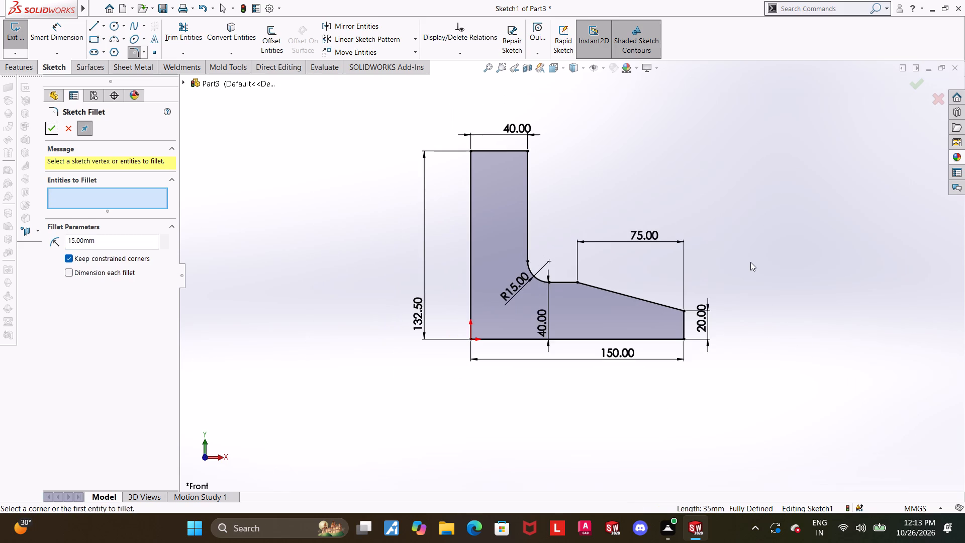
{"action": "left_click", "coordinate": [751, 263]}
{"action": "scroll", "coordinate": [548, 233], "scroll_direction": "down", "scroll_amount": 1}
{"action": "scroll", "coordinate": [610, 237], "scroll_direction": "down", "scroll_amount": 2}
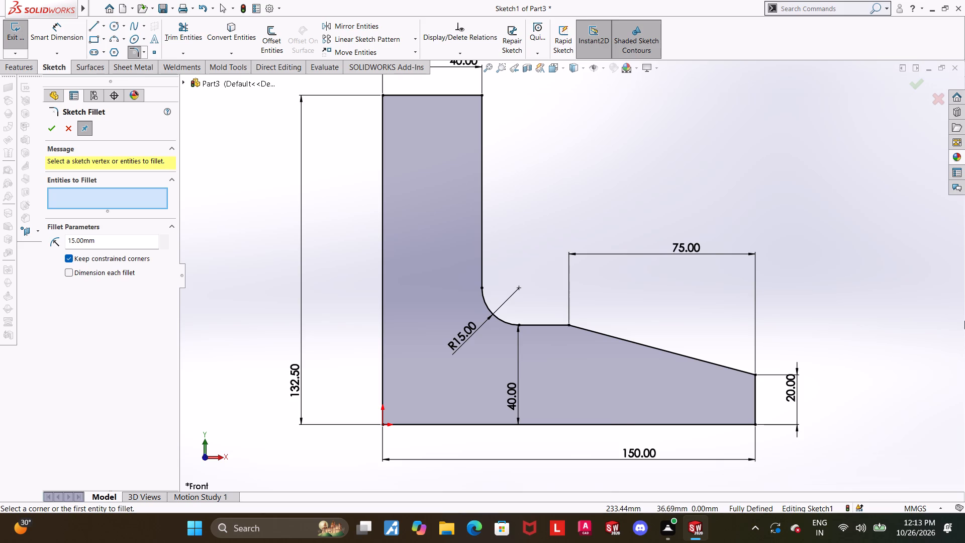
{"action": "scroll", "coordinate": [963, 343], "scroll_direction": "up", "scroll_amount": 1}
{"action": "scroll", "coordinate": [906, 363], "scroll_direction": "up", "scroll_amount": 3}
{"action": "scroll", "coordinate": [726, 276], "scroll_direction": "down", "scroll_amount": 1}
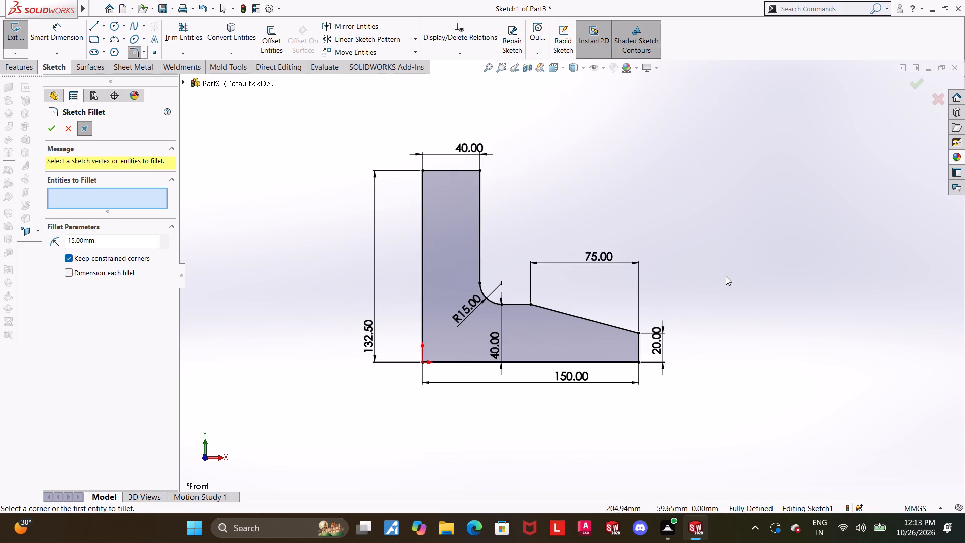
{"action": "scroll", "coordinate": [559, 297], "scroll_direction": "down", "scroll_amount": 1}
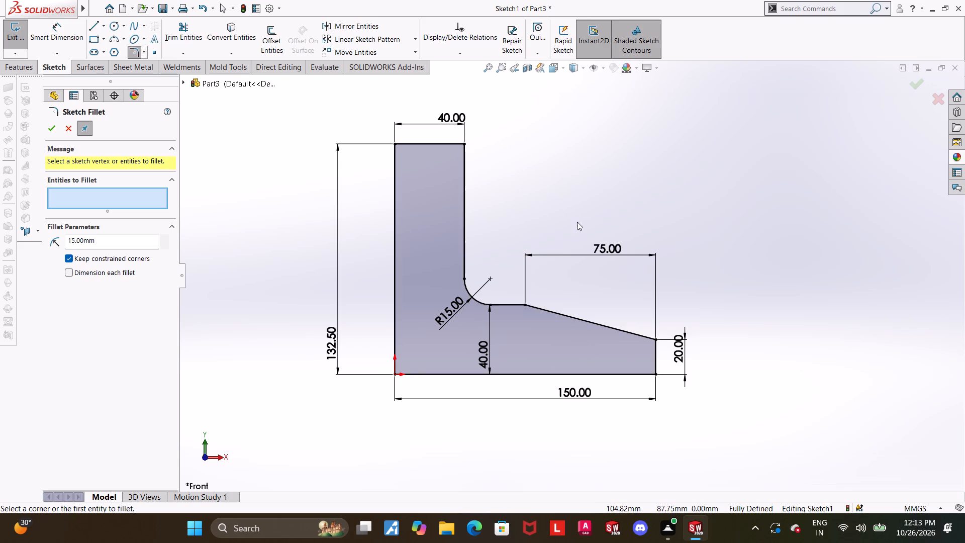
{"action": "scroll", "coordinate": [577, 222], "scroll_direction": "up", "scroll_amount": 1}
{"action": "middle_click_drag", "start_coordinate": [577, 223], "coordinate": [546, 327]}
{"action": "middle_click_drag", "start_coordinate": [546, 327], "coordinate": [554, 307]}
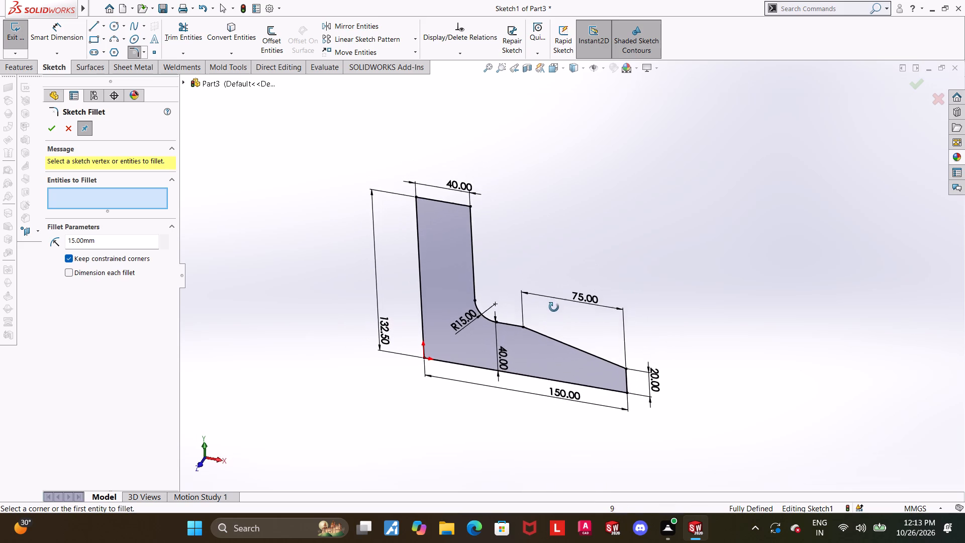
{"action": "middle_click_drag", "start_coordinate": [554, 307], "coordinate": [571, 277]}
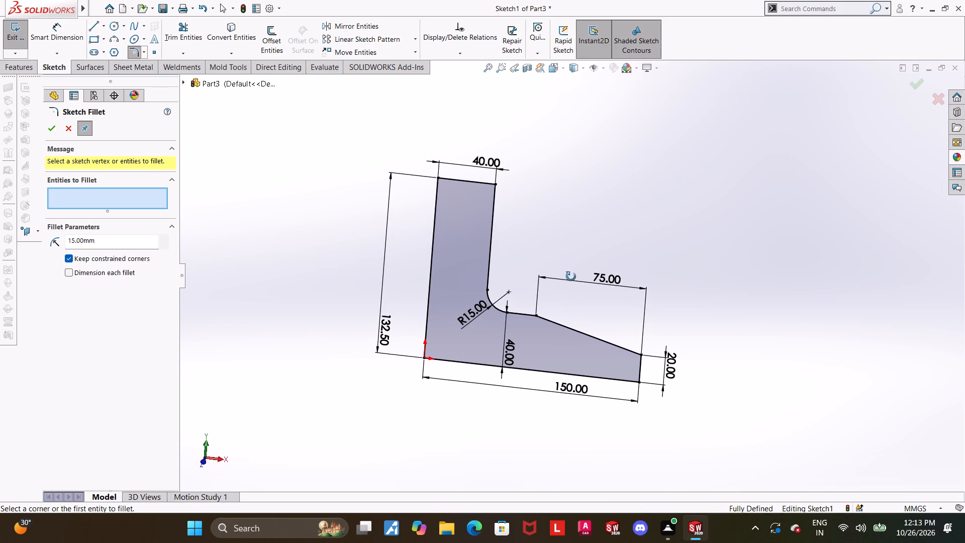
{"action": "middle_click_drag", "start_coordinate": [571, 277], "coordinate": [573, 285]}
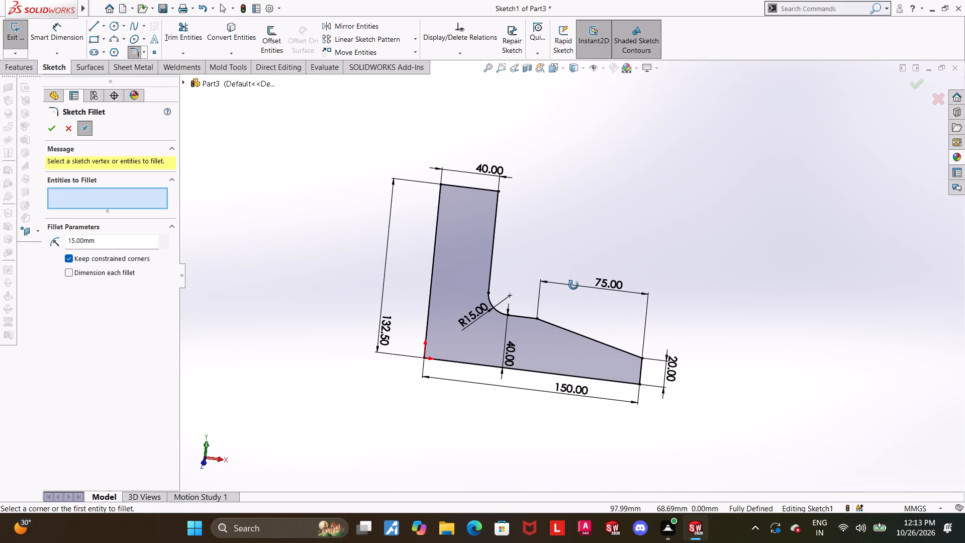
{"action": "middle_click_drag", "start_coordinate": [573, 285], "coordinate": [573, 283]}
Finish the sketch fillet command and exit the profile sketch.
{"action": "left_click", "coordinate": [911, 88]}
{"action": "middle_click_drag", "start_coordinate": [691, 216], "coordinate": [675, 215]}
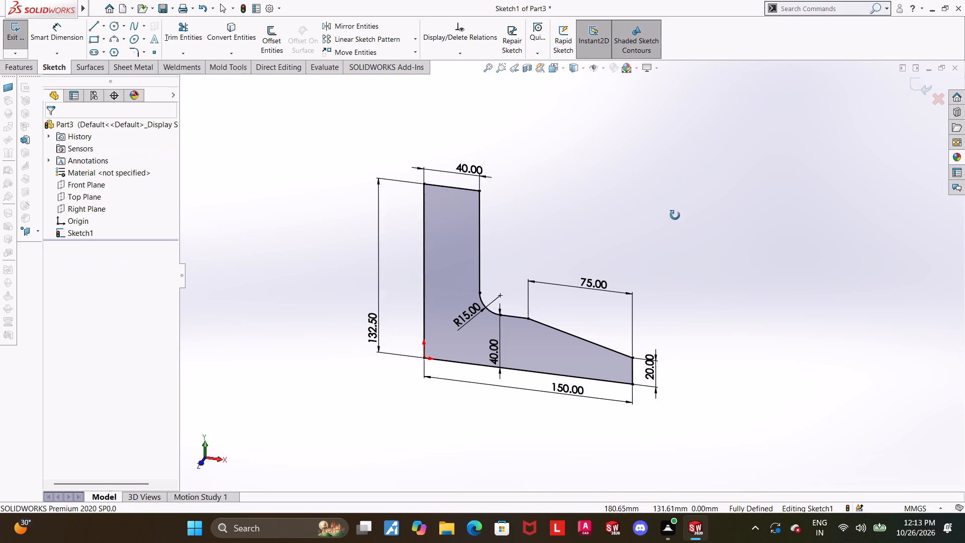
{"action": "middle_click_drag", "start_coordinate": [675, 215], "coordinate": [677, 218]}
{"action": "left_click", "coordinate": [917, 81]}
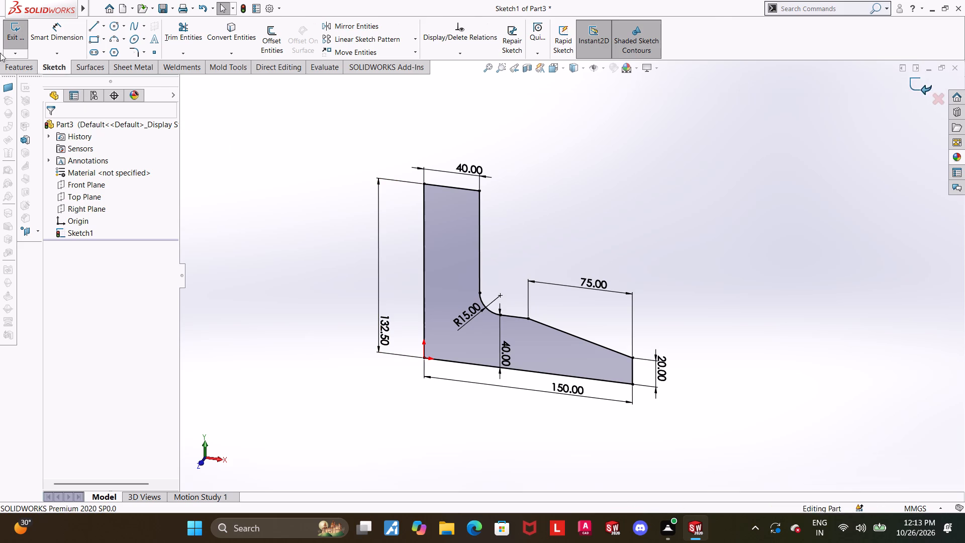
Extrude the L-shaped profile with a Mid Plane end condition to a depth of 95 mm.
{"action": "left_click", "coordinate": [21, 63]}
{"action": "left_click", "coordinate": [23, 33]}
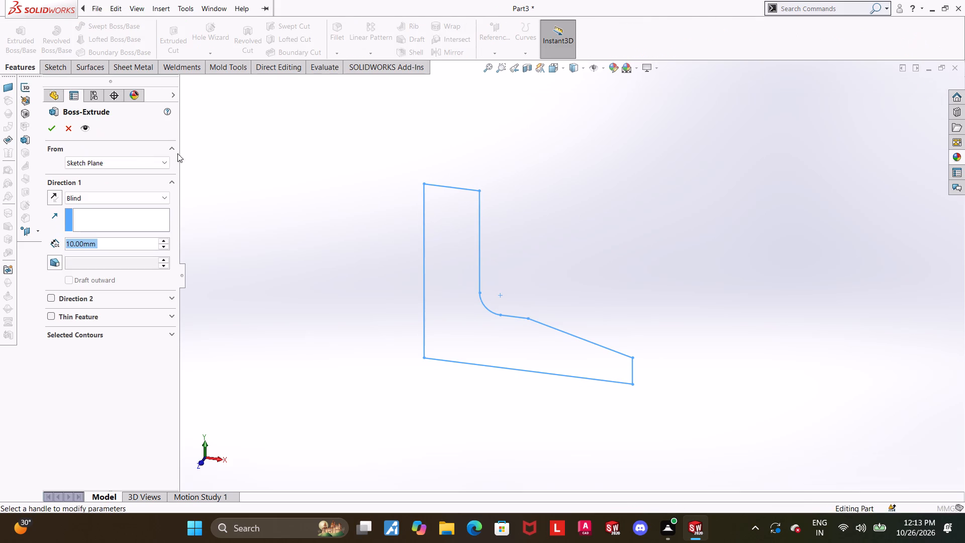
{"action": "left_click", "coordinate": [102, 196]}
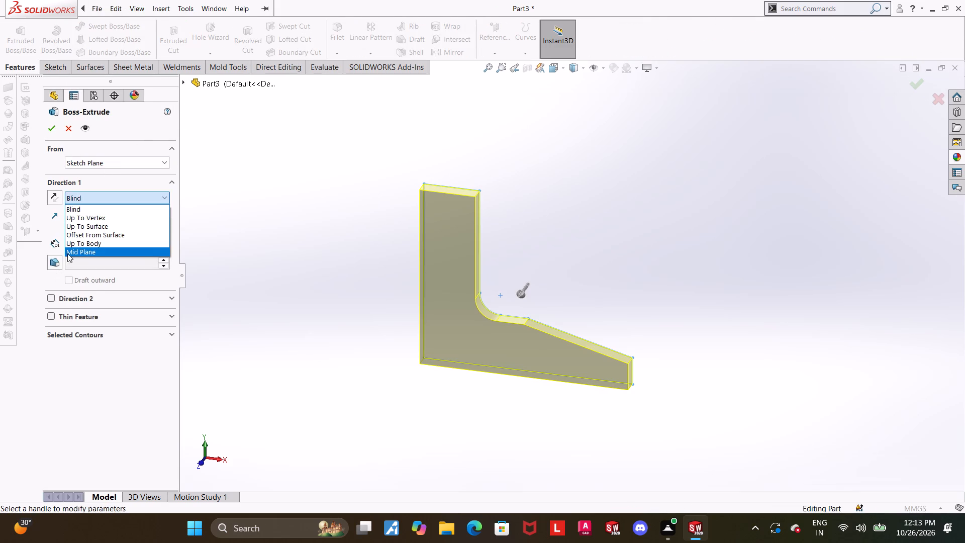
{"action": "left_click", "coordinate": [73, 247]}
{"action": "scroll", "coordinate": [486, 284], "scroll_direction": "up", "scroll_amount": 2}
{"action": "scroll", "coordinate": [494, 286], "scroll_direction": "down", "scroll_amount": 3}
{"action": "middle_click_drag", "start_coordinate": [495, 287], "coordinate": [488, 285]}
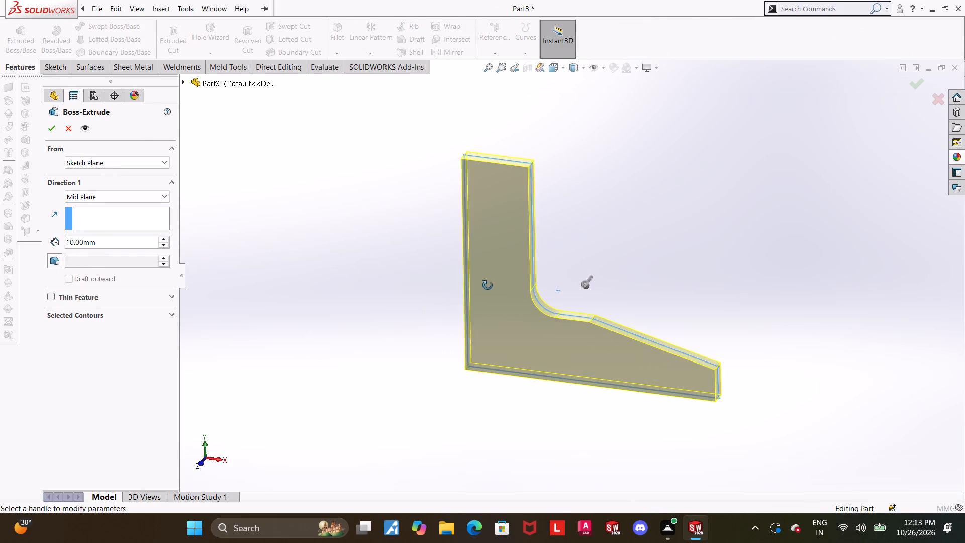
{"action": "middle_click_drag", "start_coordinate": [488, 285], "coordinate": [476, 285]}
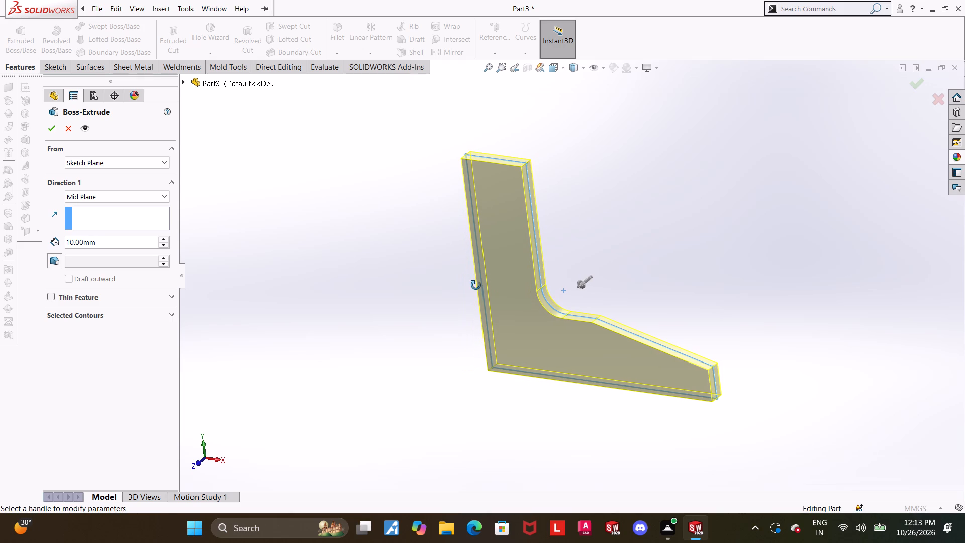
{"action": "middle_click_drag", "start_coordinate": [476, 285], "coordinate": [481, 287]}
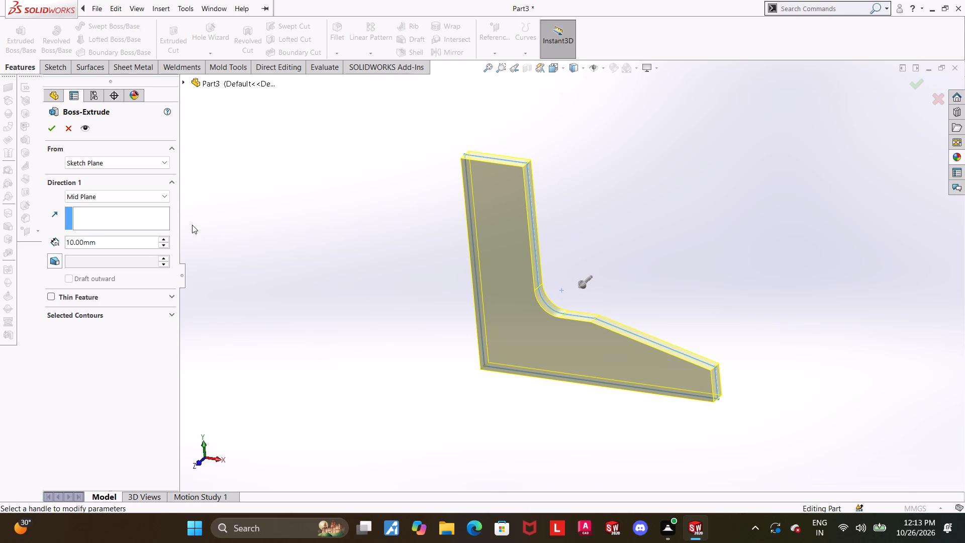
{"action": "left_click", "coordinate": [125, 244]}
{"action": "left_click_drag", "start_coordinate": [131, 243], "coordinate": [0, 229]}
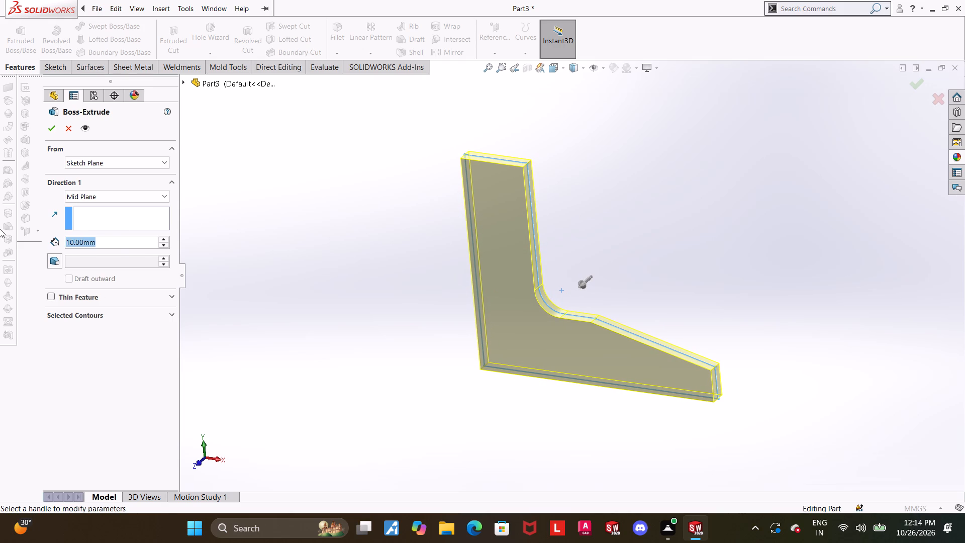
{"action": "type", "text": "95"}
{"action": "key", "text": "Return"}
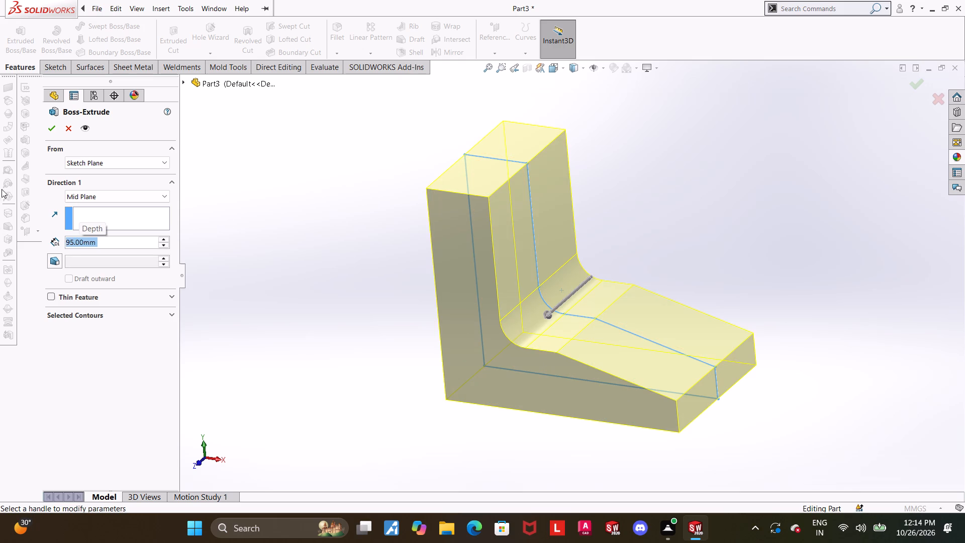
{"action": "scroll", "coordinate": [443, 288], "scroll_direction": "up", "scroll_amount": 1}
{"action": "scroll", "coordinate": [449, 265], "scroll_direction": "down", "scroll_amount": 1}
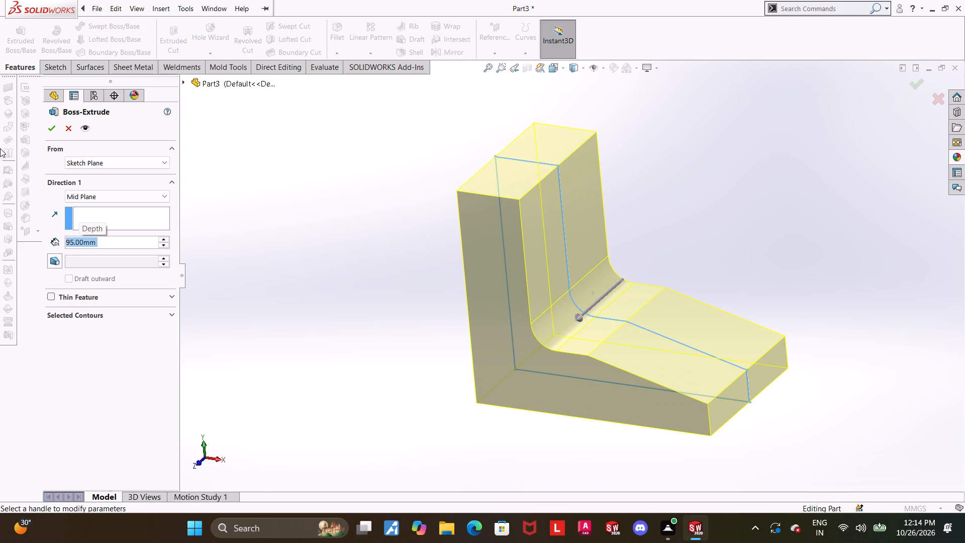
{"action": "left_click", "coordinate": [49, 127]}
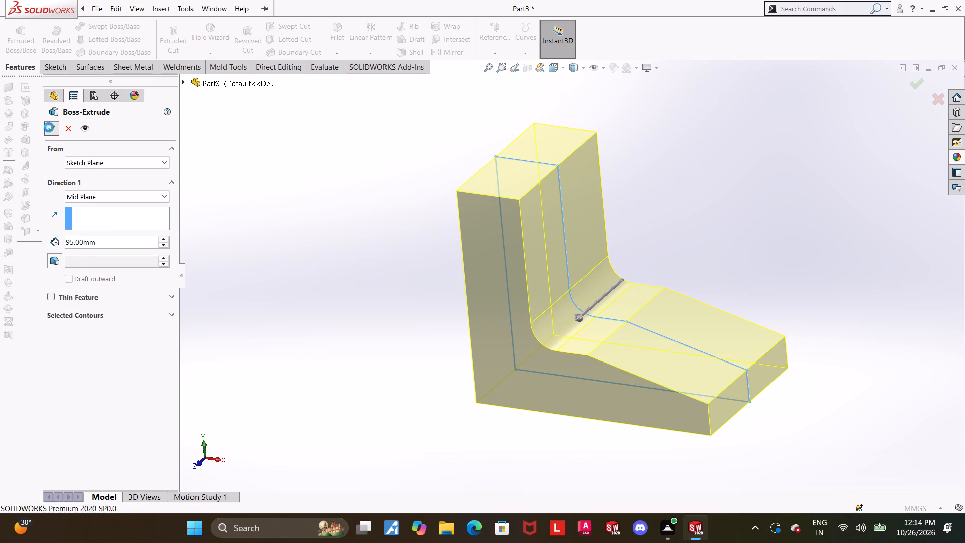
Examine the extruded bracket from the foot side and around to the upright's rear face.
{"action": "left_click", "coordinate": [682, 242]}
{"action": "middle_click_drag", "start_coordinate": [662, 233], "coordinate": [647, 243]}
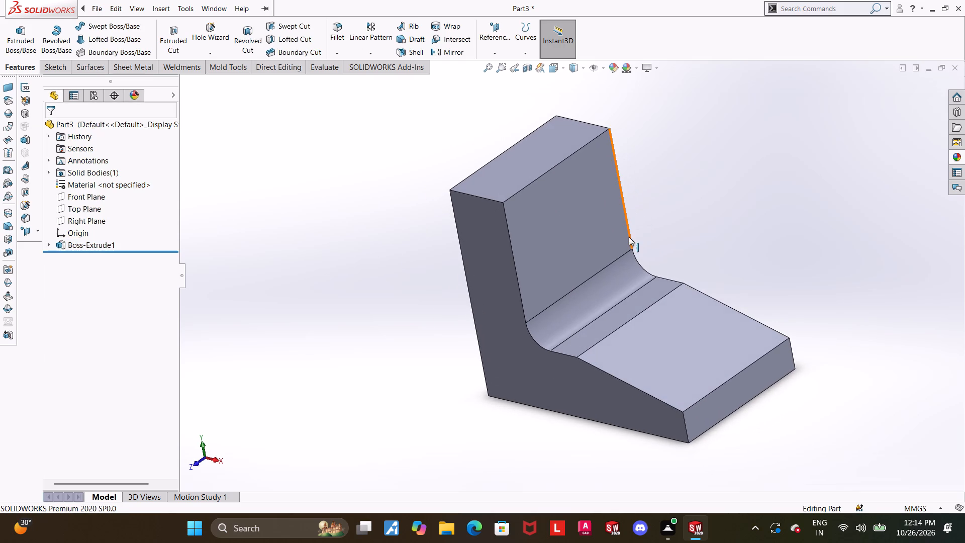
{"action": "scroll", "coordinate": [626, 239], "scroll_direction": "up", "scroll_amount": 3}
{"action": "scroll", "coordinate": [557, 233], "scroll_direction": "down", "scroll_amount": 3}
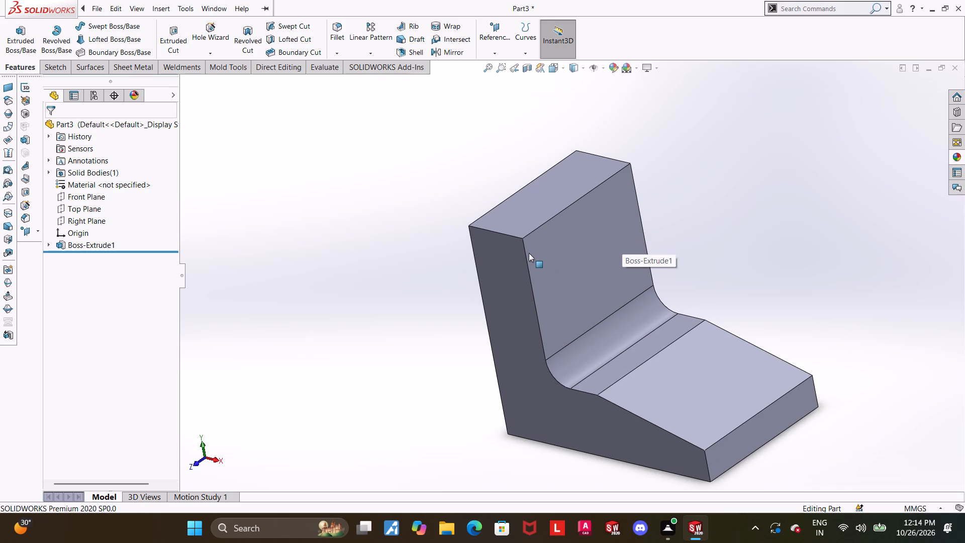
{"action": "middle_click_drag", "start_coordinate": [599, 285], "coordinate": [587, 260]}
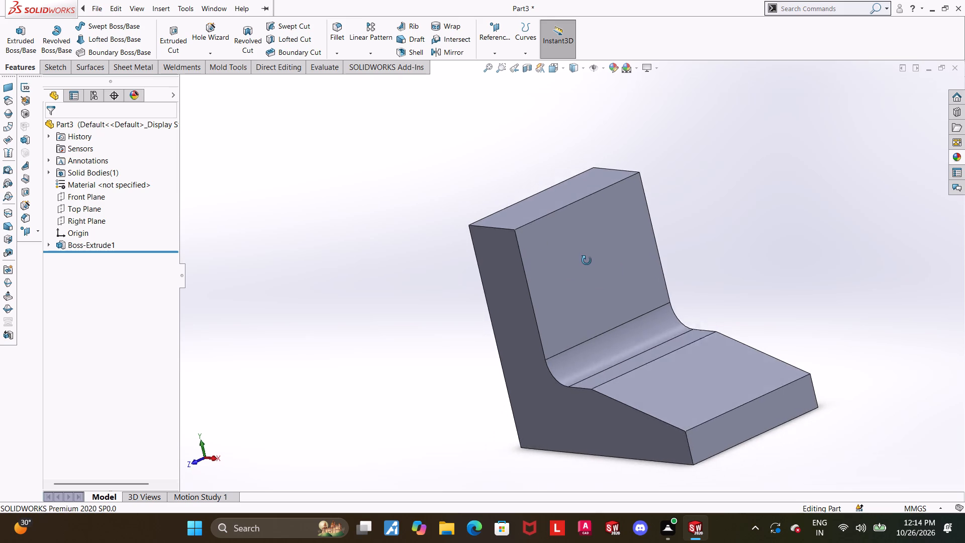
{"action": "middle_click_drag", "start_coordinate": [587, 260], "coordinate": [752, 254]}
{"action": "scroll", "coordinate": [757, 266], "scroll_direction": "up", "scroll_amount": 1}
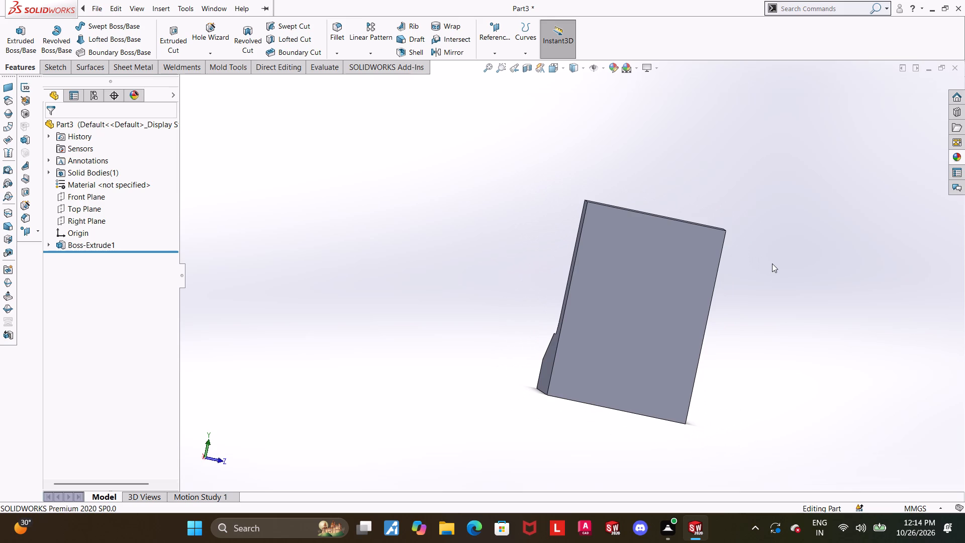
{"action": "left_click", "coordinate": [839, 269]}
Start a new sketch on the upright's flat rear face and orient the view normal to it.
{"action": "left_click", "coordinate": [645, 265]}
{"action": "left_click", "coordinate": [687, 239]}
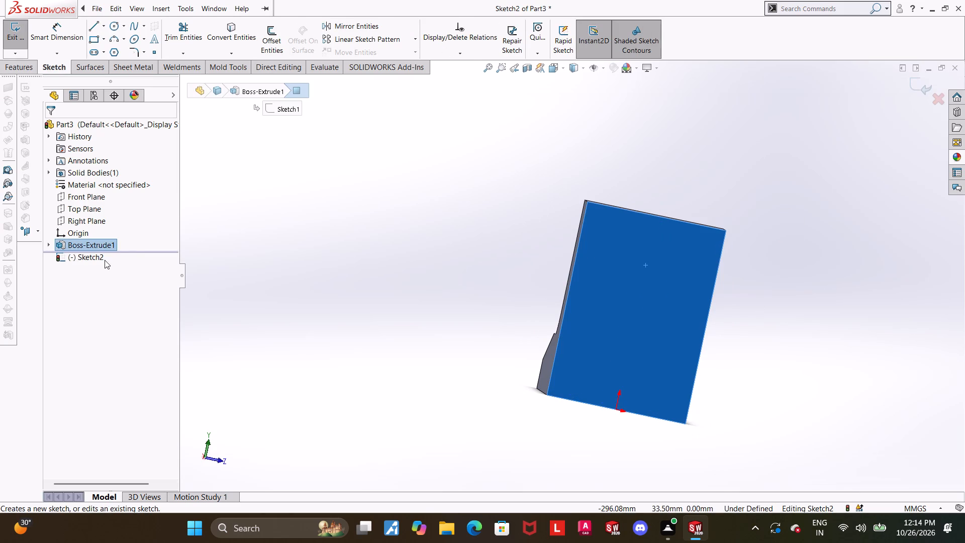
{"action": "left_click", "coordinate": [102, 257]}
{"action": "left_click", "coordinate": [83, 254]}
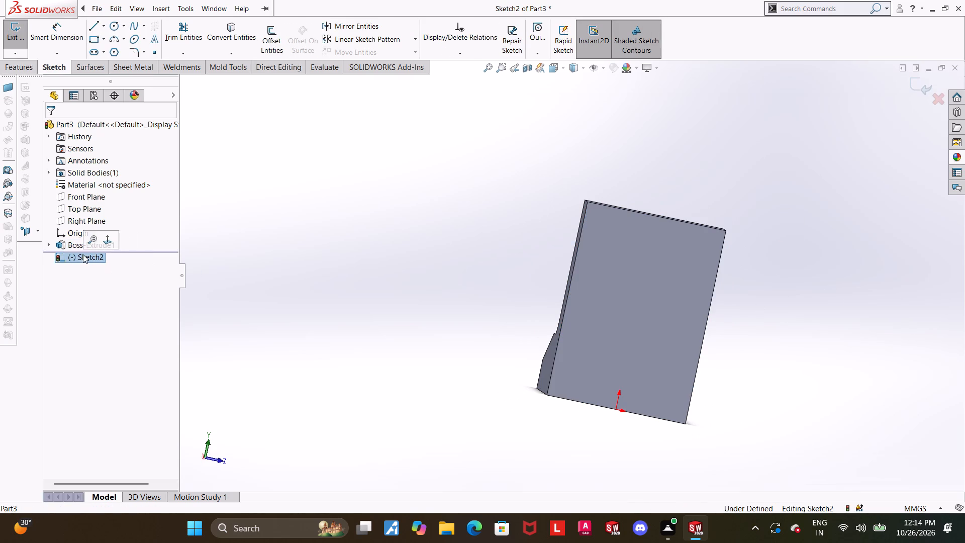
{"action": "left_click", "coordinate": [109, 239]}
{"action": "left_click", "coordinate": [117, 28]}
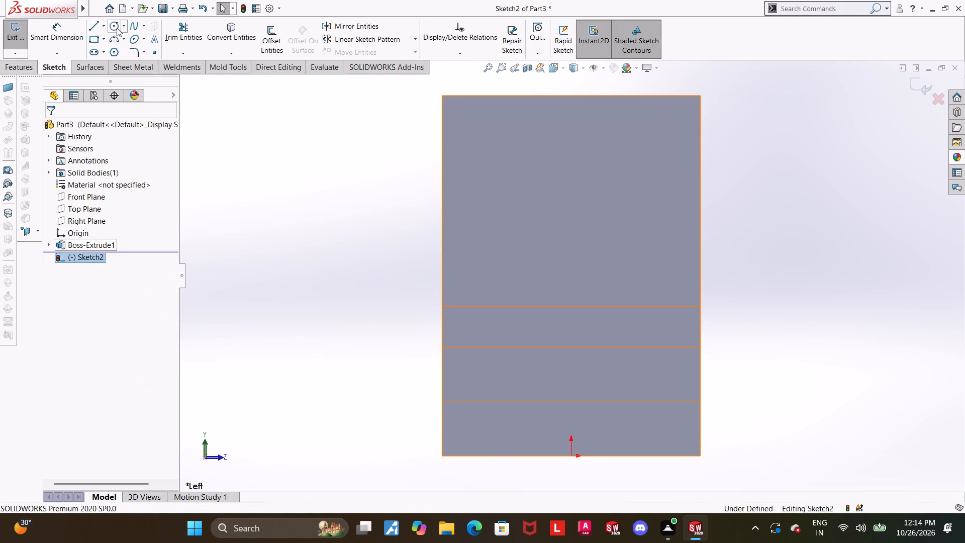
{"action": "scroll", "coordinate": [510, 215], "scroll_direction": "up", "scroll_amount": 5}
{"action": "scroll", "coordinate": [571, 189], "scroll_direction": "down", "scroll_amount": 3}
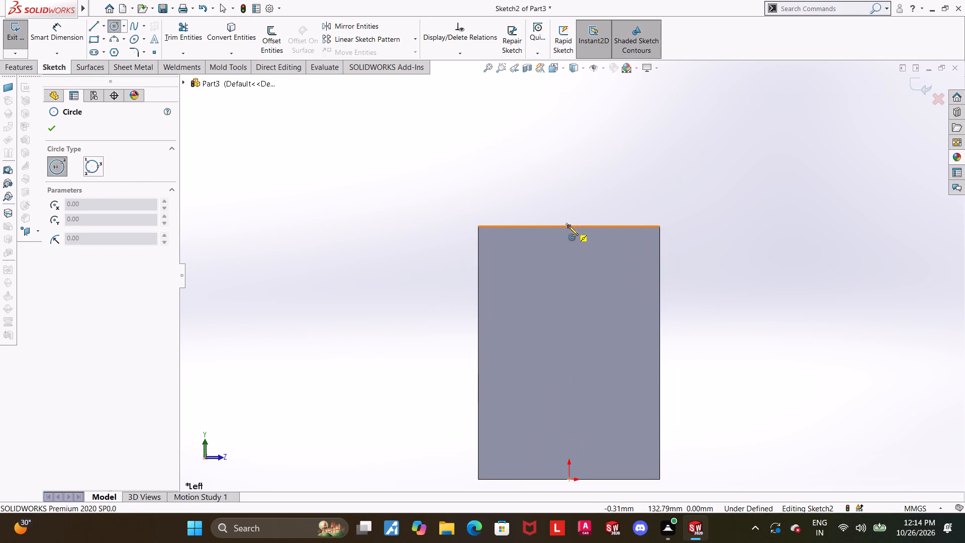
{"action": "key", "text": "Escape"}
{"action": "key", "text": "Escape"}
Begin a Centerpoint Arc in the sketch on the upright's rear face.
{"action": "left_click", "coordinate": [124, 38]}
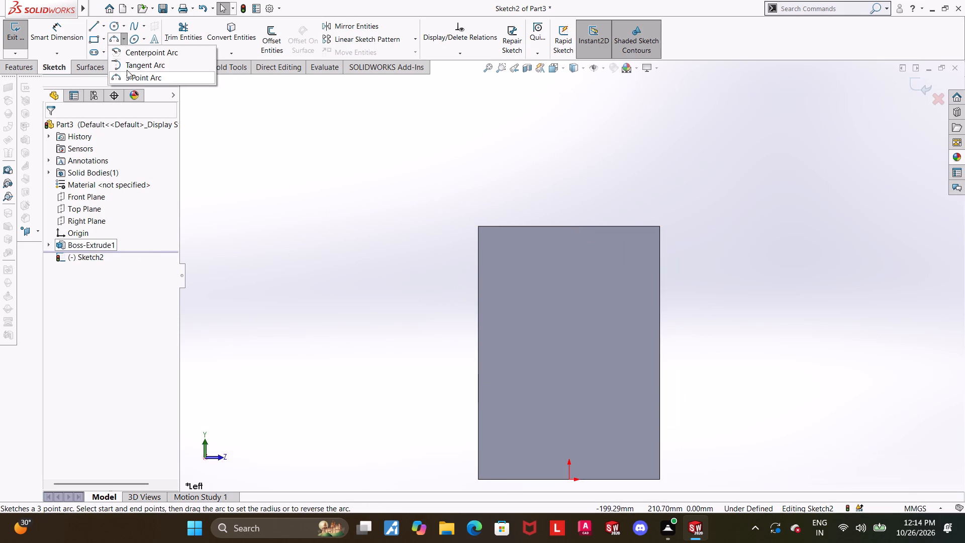
{"action": "left_click", "coordinate": [128, 48]}
{"action": "scroll", "coordinate": [632, 165], "scroll_direction": "up", "scroll_amount": 1}
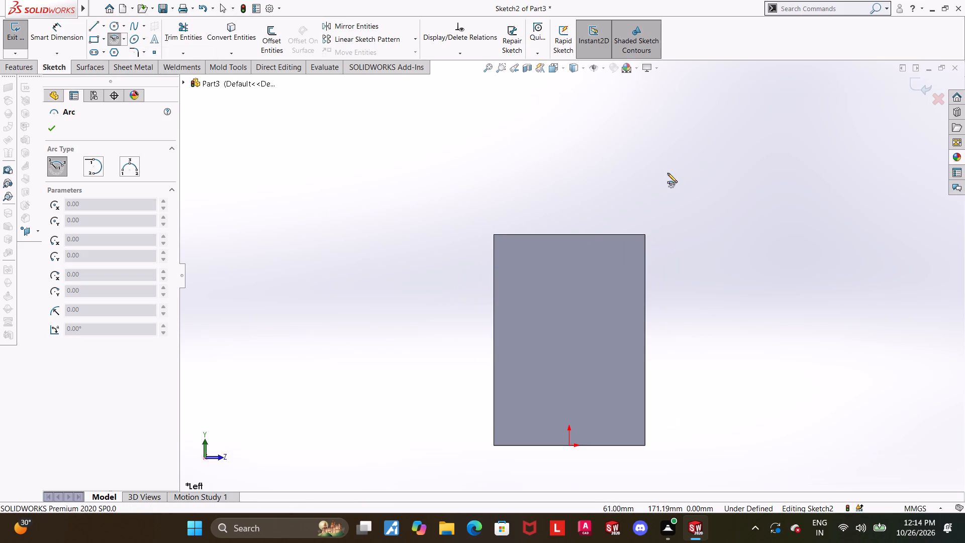
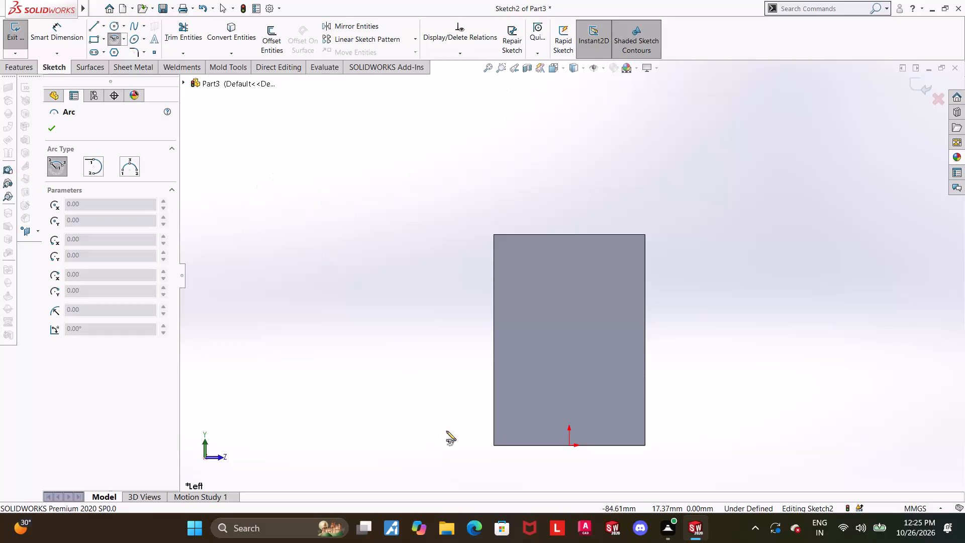
Leave the arc command unused and examine the bracket from the side, the rear and the foot side.
{"action": "scroll", "coordinate": [724, 346], "scroll_direction": "up", "scroll_amount": 2}
{"action": "middle_click_drag", "start_coordinate": [649, 226], "coordinate": [755, 214]}
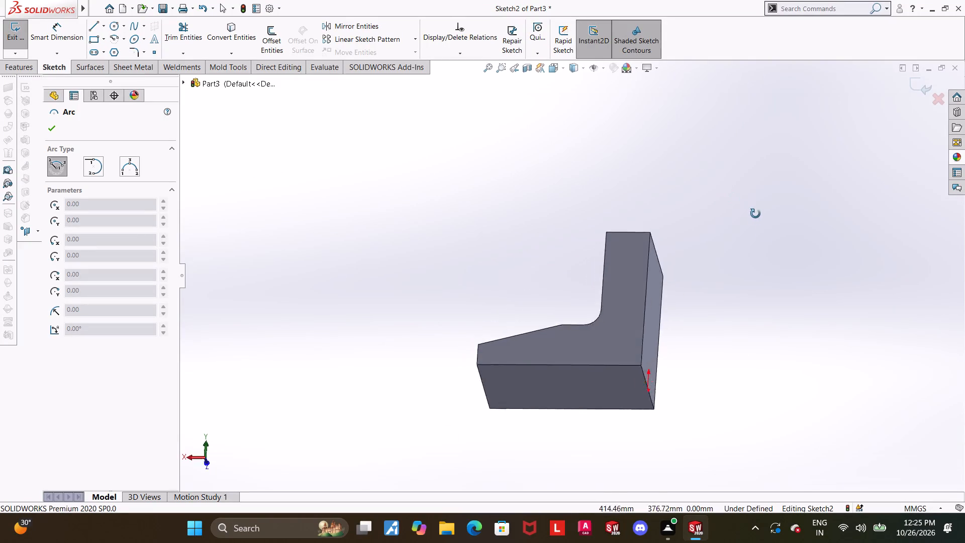
{"action": "middle_click_drag", "start_coordinate": [755, 214], "coordinate": [766, 246]}
{"action": "middle_click_drag", "start_coordinate": [717, 252], "coordinate": [964, 301]}
{"action": "middle_click_drag", "start_coordinate": [810, 285], "coordinate": [834, 288]}
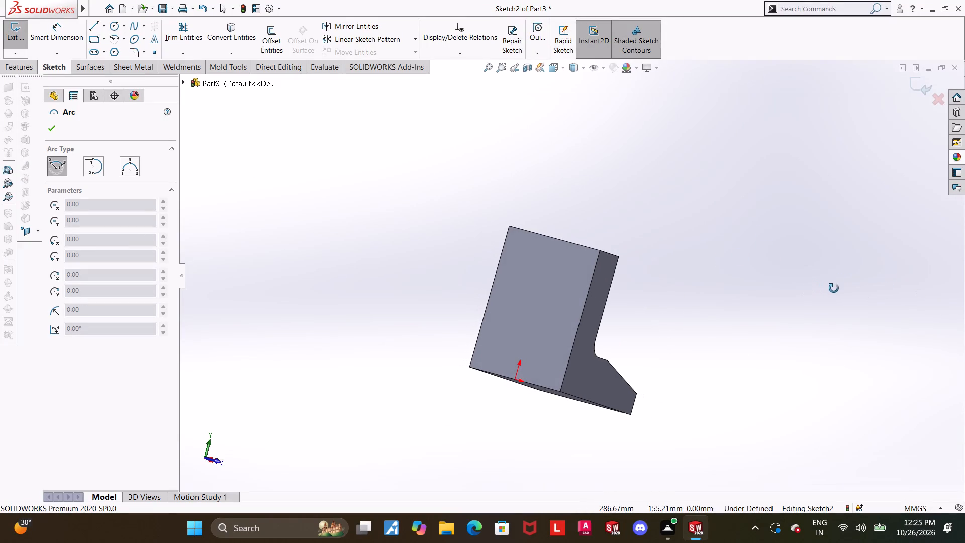
{"action": "middle_click_drag", "start_coordinate": [834, 288], "coordinate": [746, 289]}
{"action": "middle_click_drag", "start_coordinate": [701, 297], "coordinate": [679, 296]}
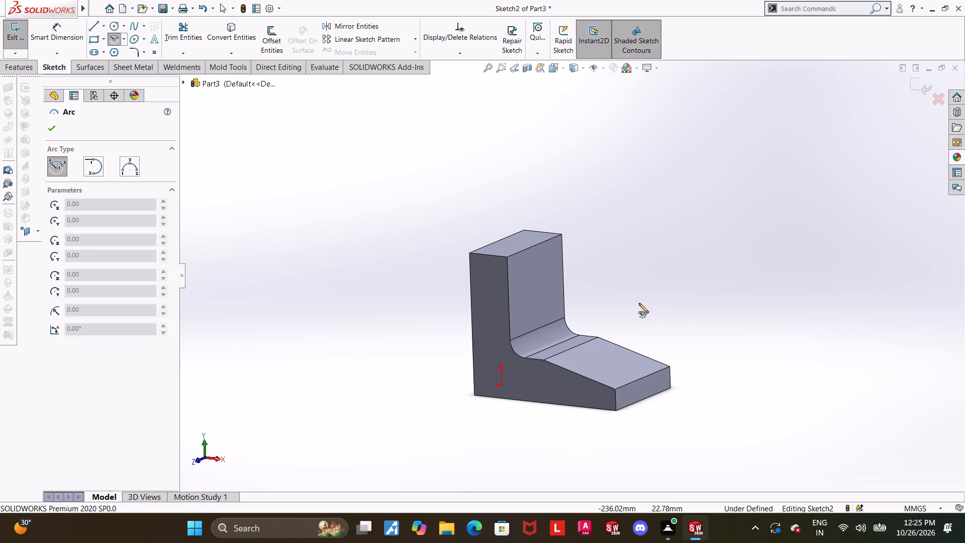
{"action": "middle_click_drag", "start_coordinate": [630, 291], "coordinate": [618, 280]}
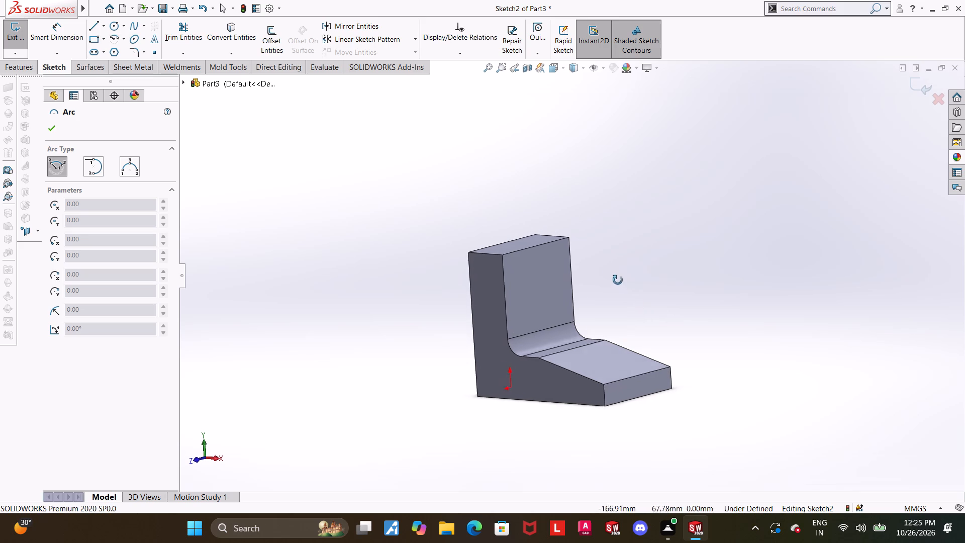
{"action": "middle_click_drag", "start_coordinate": [618, 280], "coordinate": [624, 275]}
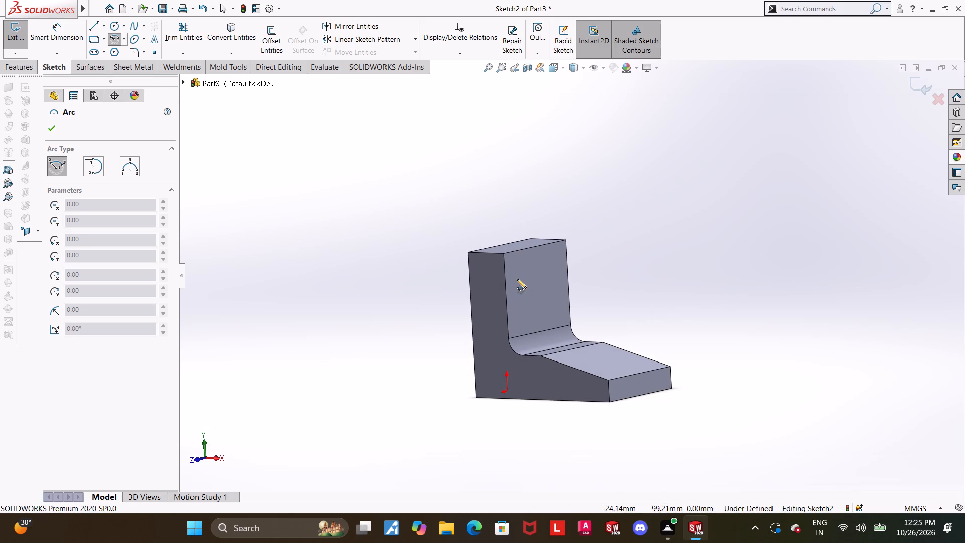
{"action": "key", "text": "Escape"}
{"action": "middle_click_drag", "start_coordinate": [620, 257], "coordinate": [698, 255]}
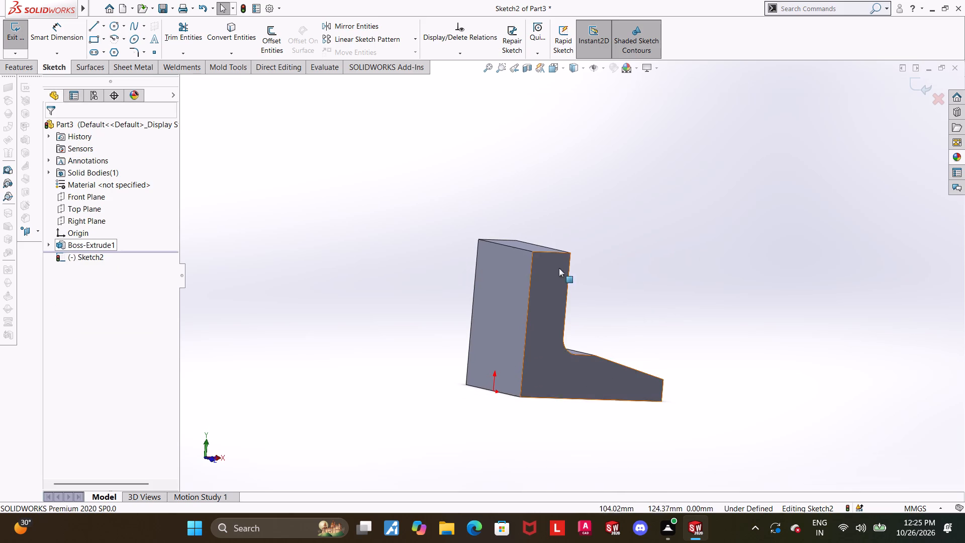
{"action": "key", "text": "Escape"}
{"action": "middle_click_drag", "start_coordinate": [515, 276], "coordinate": [537, 269]}
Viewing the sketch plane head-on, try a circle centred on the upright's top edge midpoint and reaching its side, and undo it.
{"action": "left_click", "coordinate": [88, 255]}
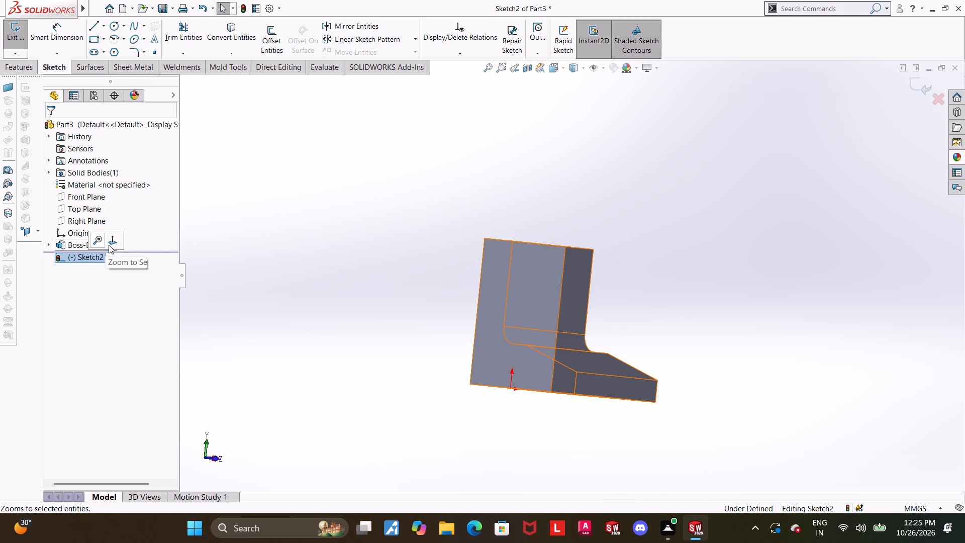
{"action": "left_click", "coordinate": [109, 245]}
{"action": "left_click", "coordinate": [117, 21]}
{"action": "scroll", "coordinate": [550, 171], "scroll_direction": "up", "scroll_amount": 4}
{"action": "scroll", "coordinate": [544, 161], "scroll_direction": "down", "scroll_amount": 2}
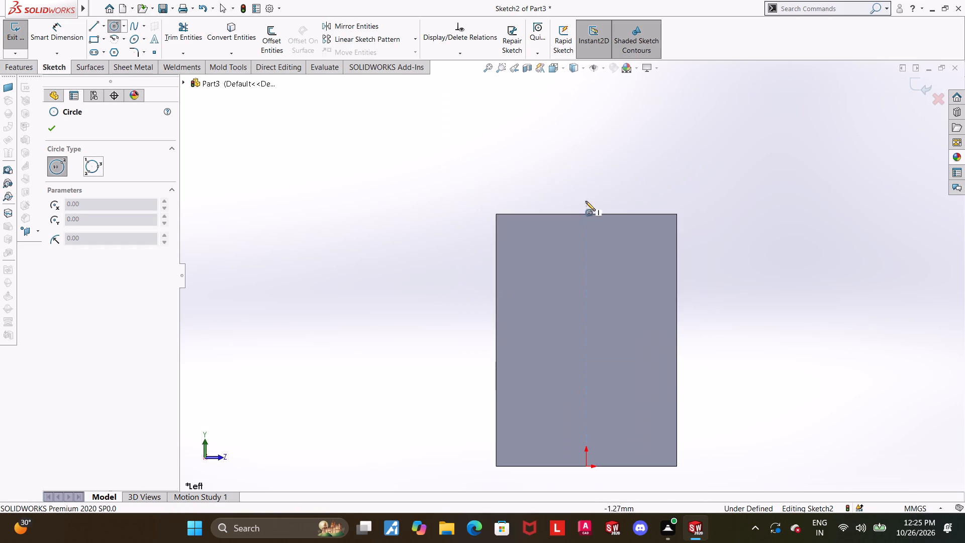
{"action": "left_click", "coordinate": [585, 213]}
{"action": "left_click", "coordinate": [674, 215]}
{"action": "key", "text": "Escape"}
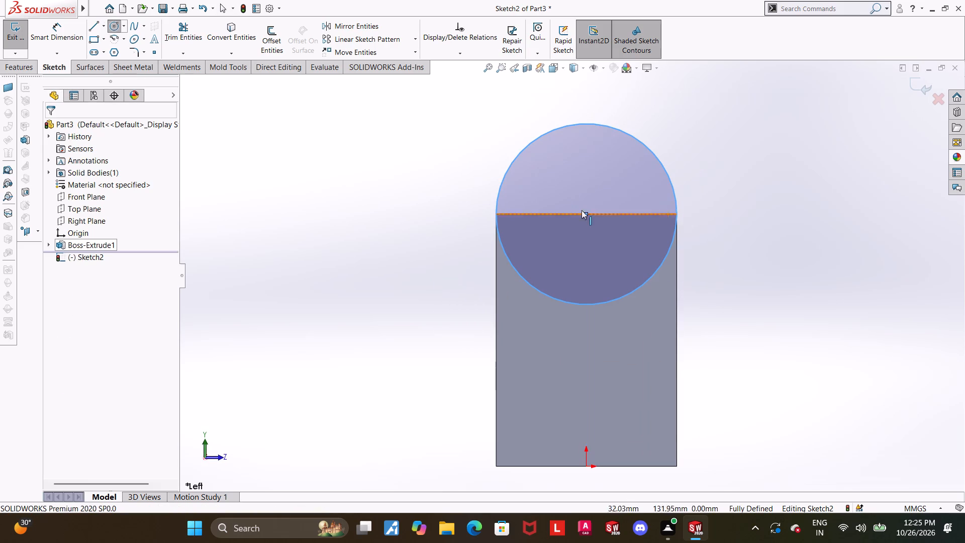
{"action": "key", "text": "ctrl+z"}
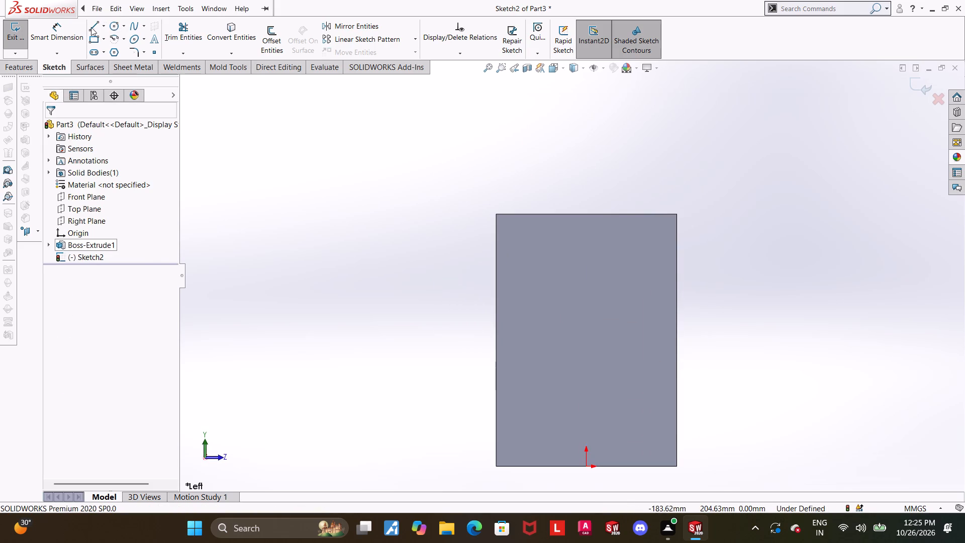
Sketch a semicircular centerpoint arc above the upright, centred on its top edge's midpoint and ending at both top corners.
{"action": "left_click", "coordinate": [112, 36]}
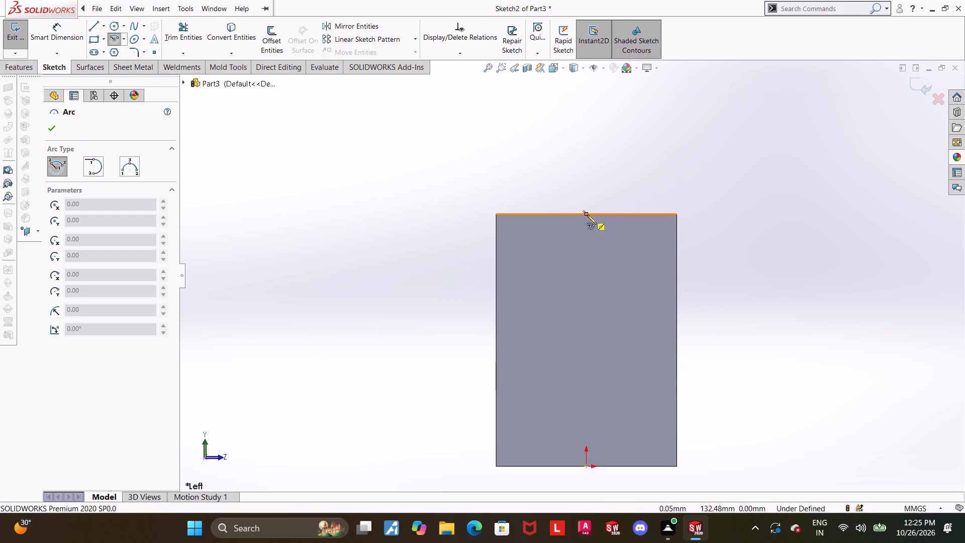
{"action": "left_click", "coordinate": [586, 214]}
{"action": "left_click", "coordinate": [678, 214]}
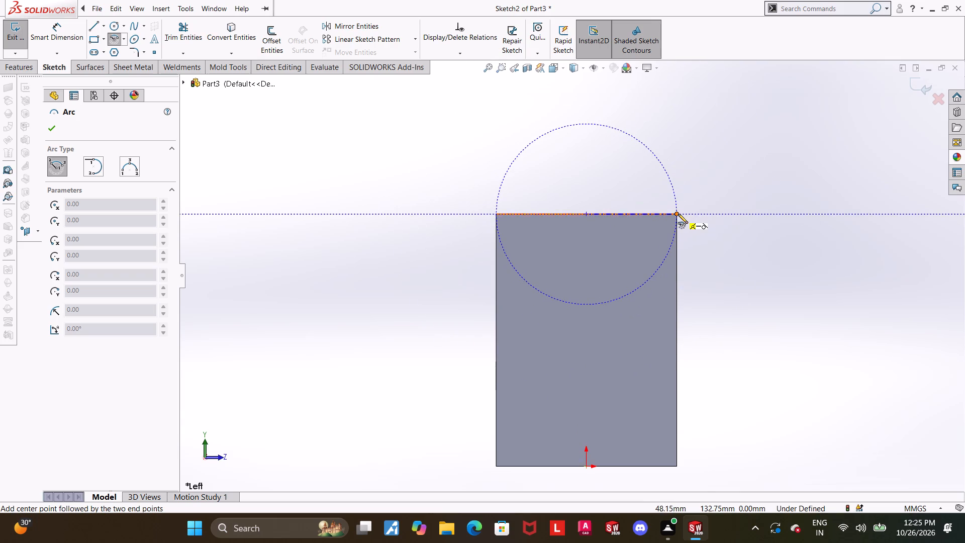
{"action": "left_click", "coordinate": [497, 214]}
{"action": "key", "text": "Escape"}
{"action": "key", "text": "Escape"}
{"action": "key", "text": "Escape"}
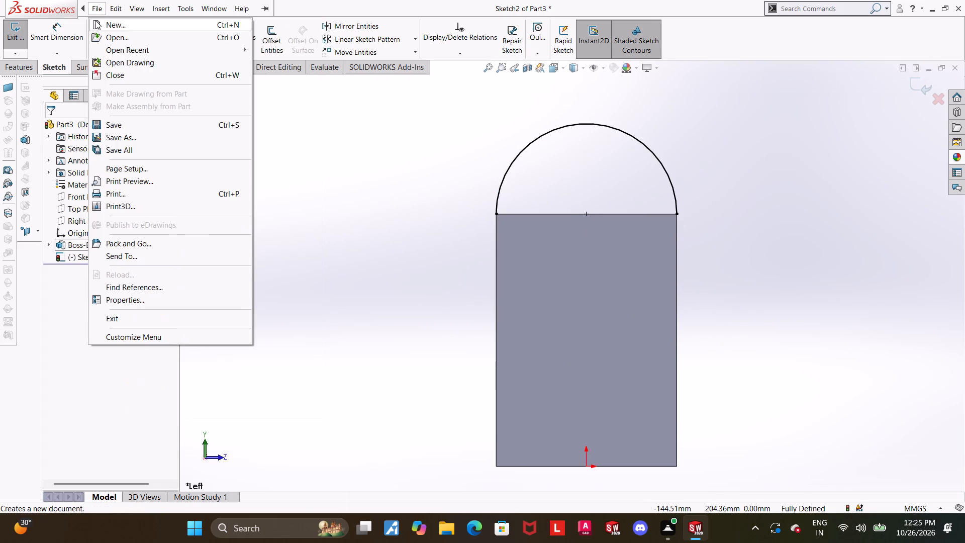
{"action": "key", "text": "Escape"}
Close the semicircle with a 95 mm horizontal line between the arc's endpoints and exit the sketch.
{"action": "left_click", "coordinate": [92, 29]}
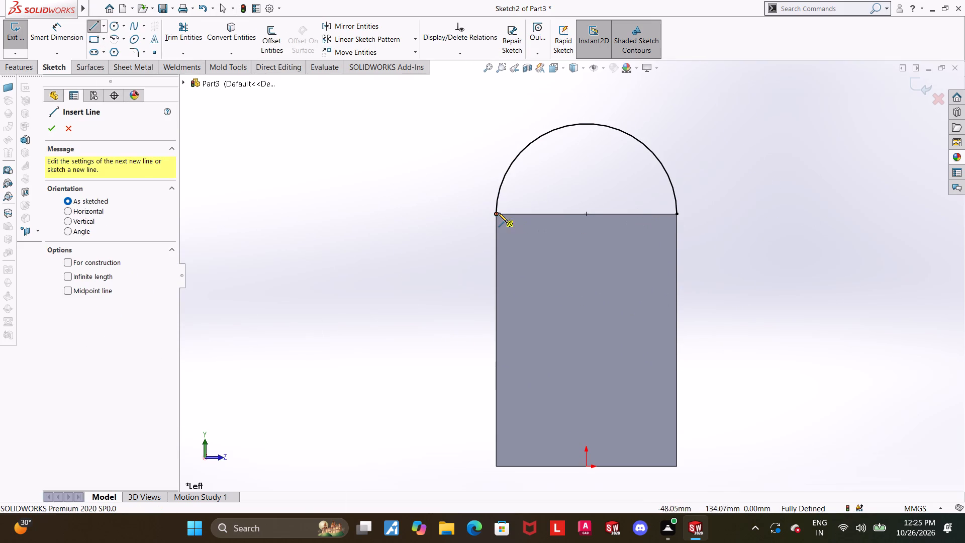
{"action": "left_click", "coordinate": [498, 213]}
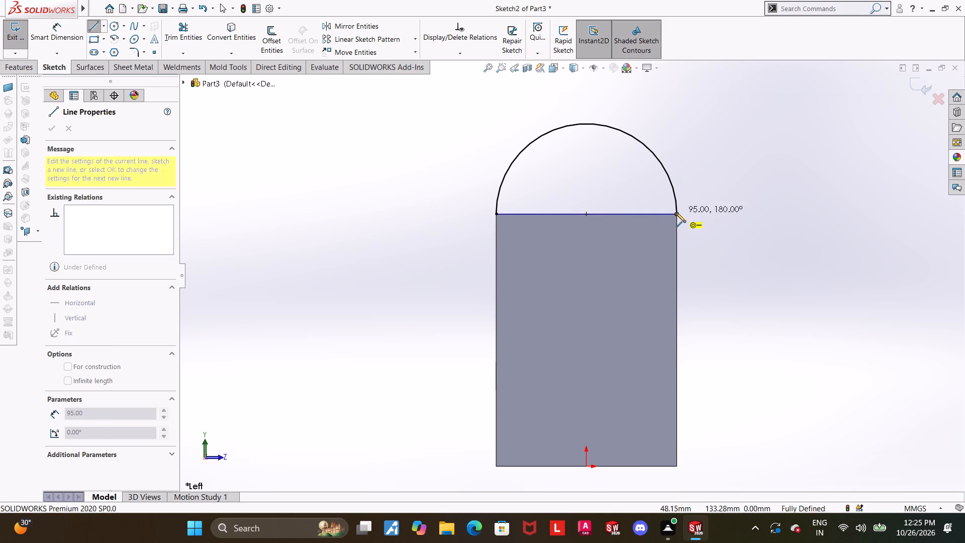
{"action": "left_click", "coordinate": [678, 215]}
{"action": "key", "text": "Escape"}
{"action": "key", "text": "Escape"}
{"action": "key", "text": "Escape"}
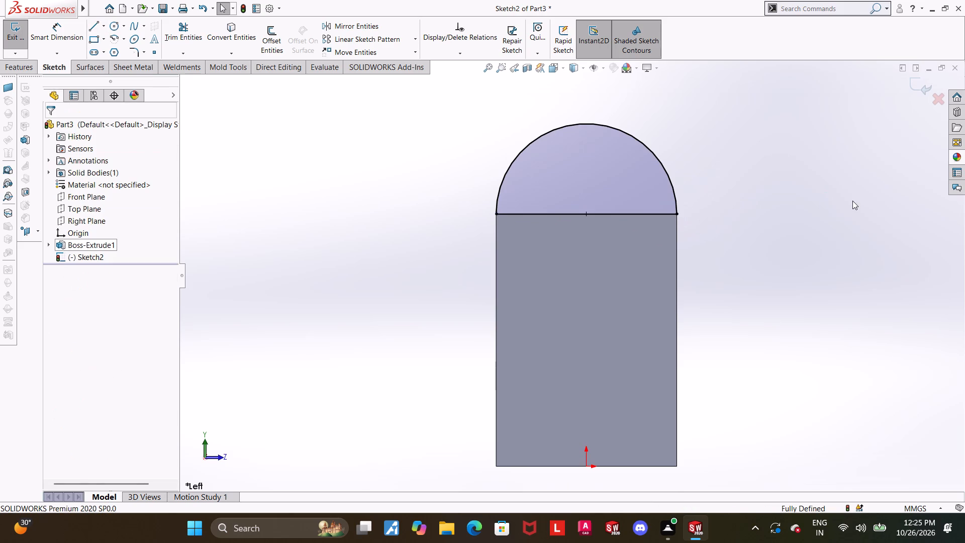
{"action": "scroll", "coordinate": [792, 202], "scroll_direction": "up", "scroll_amount": 1}
{"action": "middle_click_drag", "start_coordinate": [789, 201], "coordinate": [705, 192]}
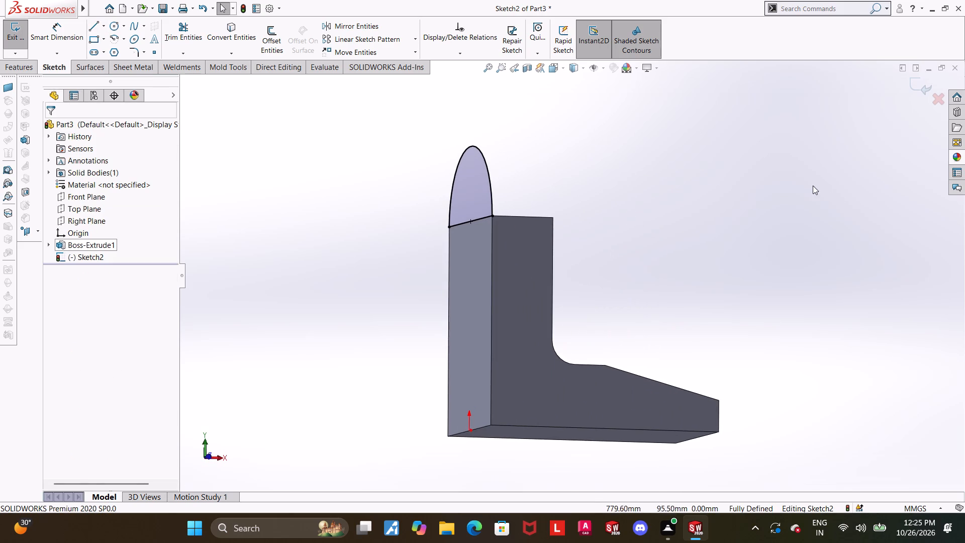
{"action": "left_click", "coordinate": [921, 91]}
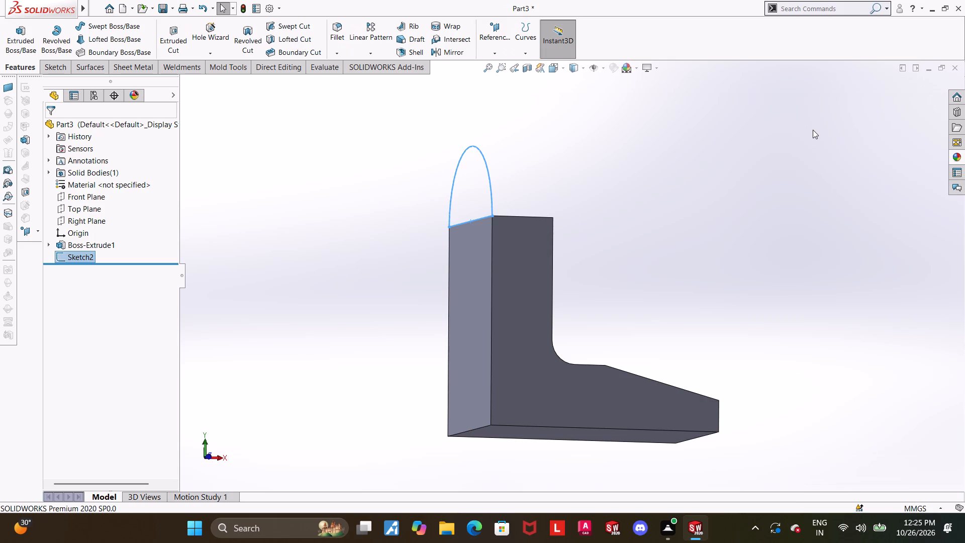
Extrude the semicircle in the reversed direction with an Up To Surface end condition, ending at the upright's front face, with merged result.
{"action": "middle_click_drag", "start_coordinate": [805, 131], "coordinate": [780, 127]}
{"action": "middle_click_drag", "start_coordinate": [560, 141], "coordinate": [561, 172]}
{"action": "left_click", "coordinate": [15, 27]}
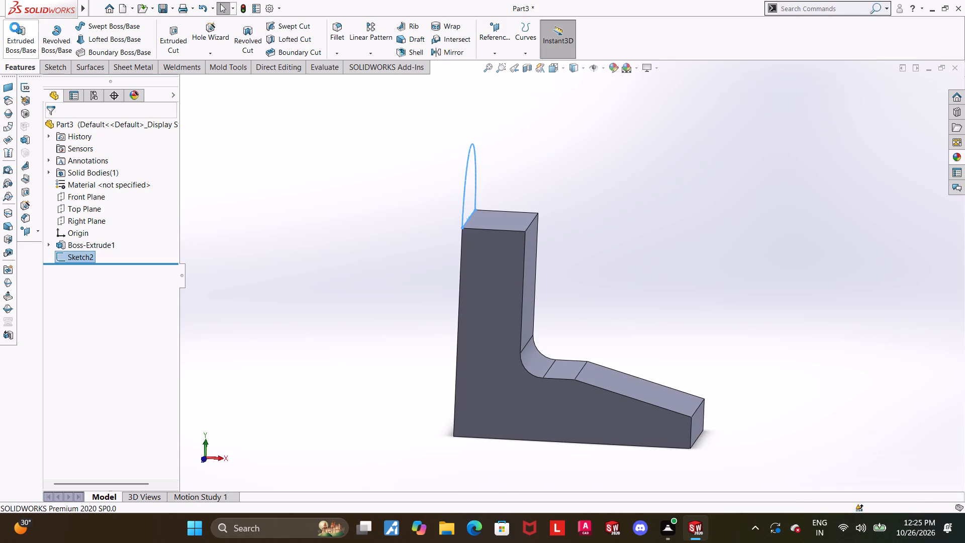
{"action": "left_click", "coordinate": [59, 193]}
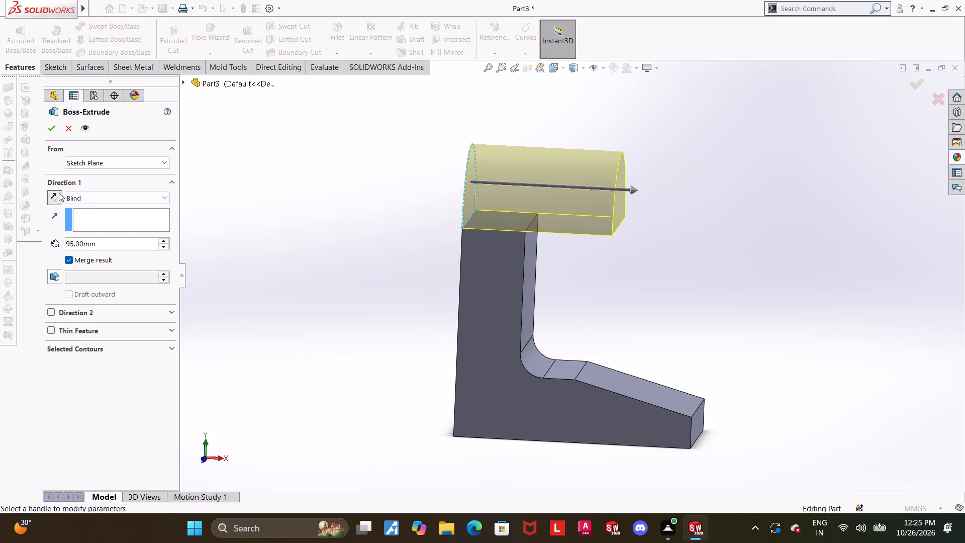
{"action": "left_click", "coordinate": [96, 196]}
{"action": "left_click", "coordinate": [111, 246]}
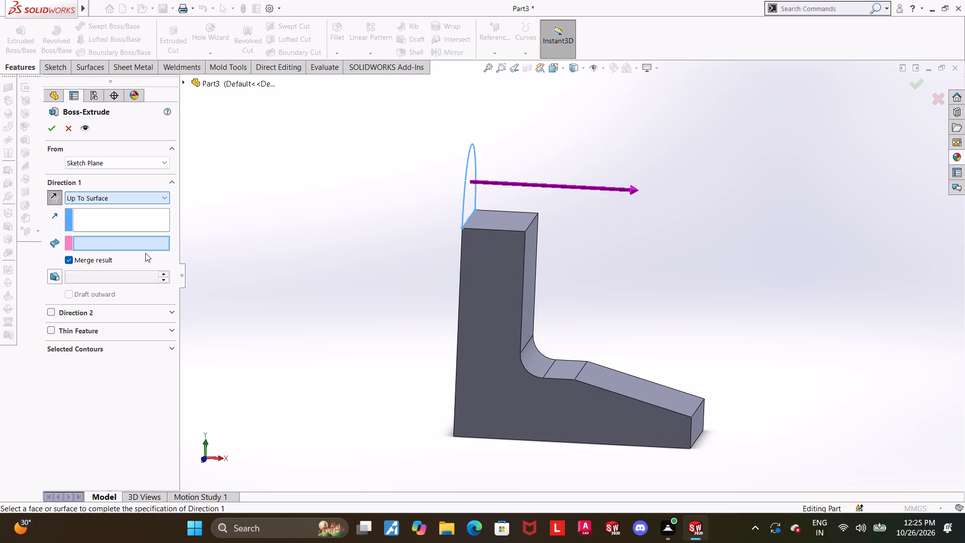
{"action": "middle_click_drag", "start_coordinate": [774, 265], "coordinate": [751, 273]}
{"action": "left_click", "coordinate": [530, 278]}
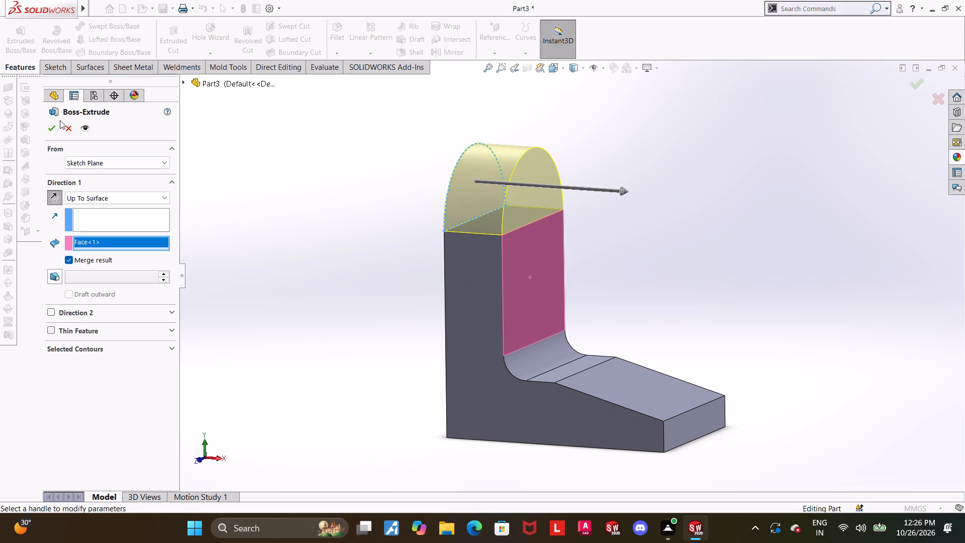
{"action": "left_click", "coordinate": [55, 125]}
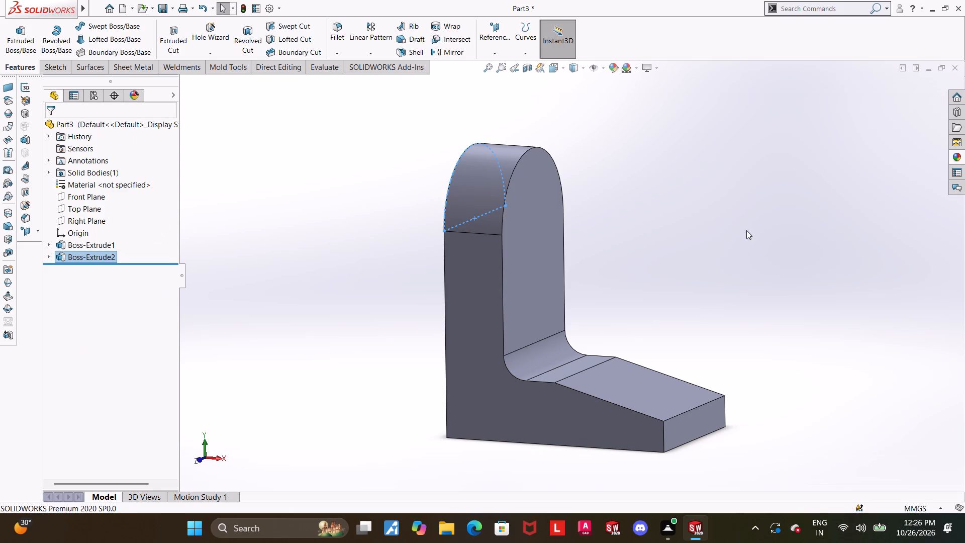
Start a new sketch on the upright's front face and orient the view normal to it.
{"action": "middle_click_drag", "start_coordinate": [736, 231], "coordinate": [729, 229]}
{"action": "key", "text": "Escape"}
{"action": "key", "text": "Escape"}
{"action": "left_click", "coordinate": [553, 220]}
{"action": "left_click", "coordinate": [597, 198]}
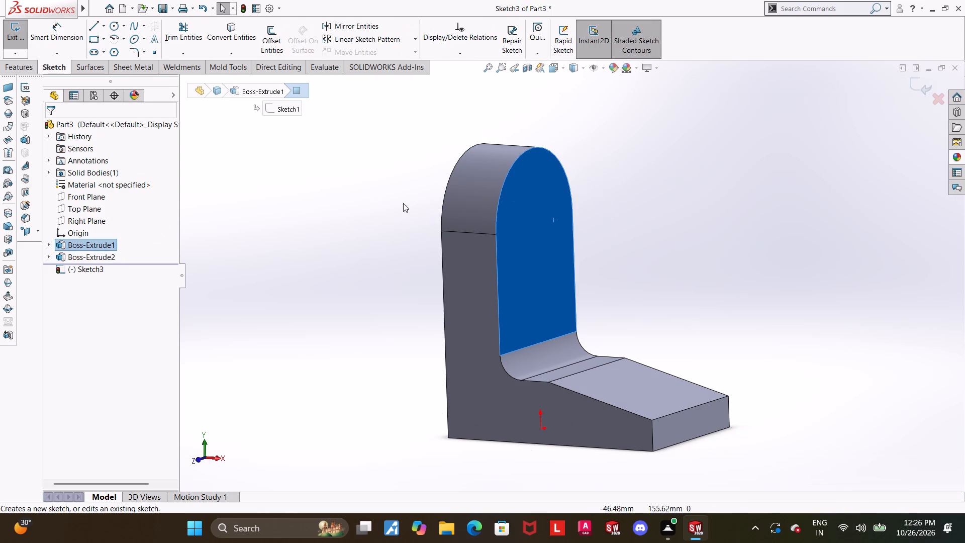
{"action": "left_click", "coordinate": [94, 267]}
{"action": "left_click", "coordinate": [118, 254]}
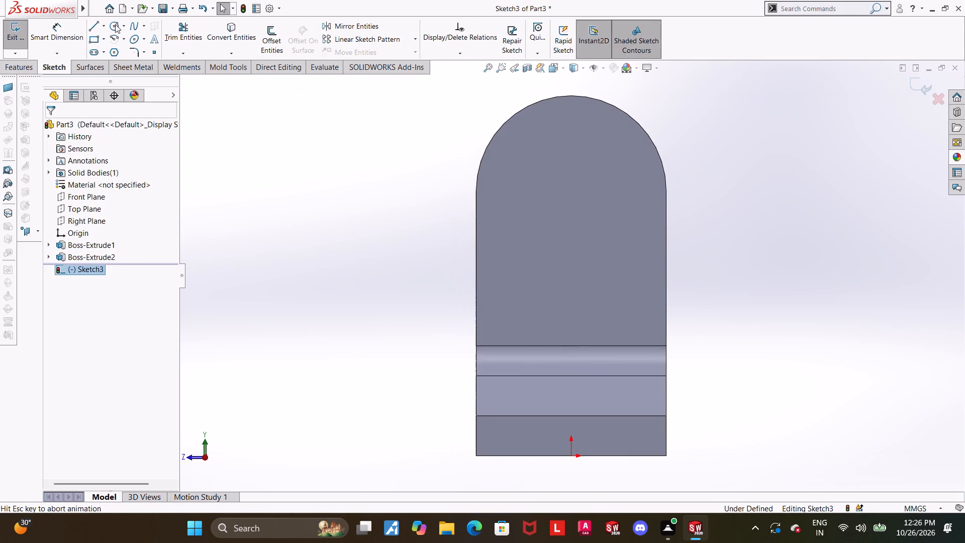
Sketch a circle about 32 mm in diameter in the upright's rounded upper area, centred vertically above the origin.
{"action": "left_click", "coordinate": [115, 24]}
{"action": "scroll", "coordinate": [665, 188], "scroll_direction": "up", "scroll_amount": 2}
{"action": "scroll", "coordinate": [570, 213], "scroll_direction": "down", "scroll_amount": 1}
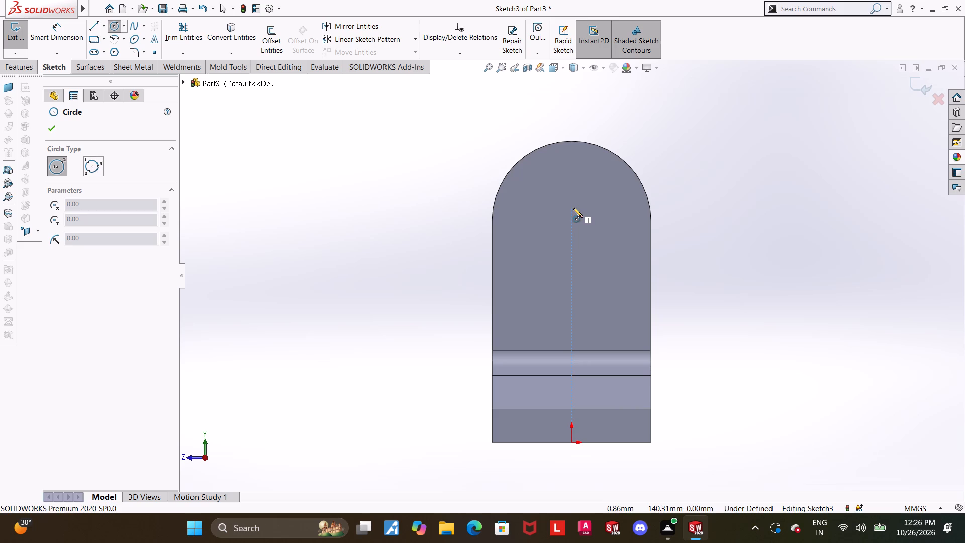
{"action": "left_click", "coordinate": [572, 208]}
{"action": "left_click", "coordinate": [598, 203]}
{"action": "key", "text": "Escape"}
Dimension the circle's diameter as 40 mm.
{"action": "left_click", "coordinate": [42, 23]}
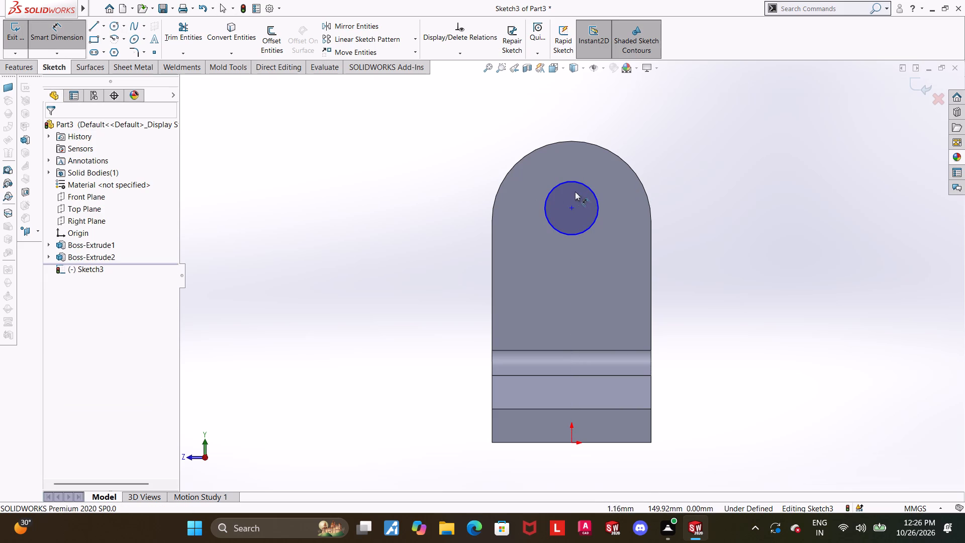
{"action": "left_click", "coordinate": [595, 192]}
{"action": "left_click", "coordinate": [689, 122]}
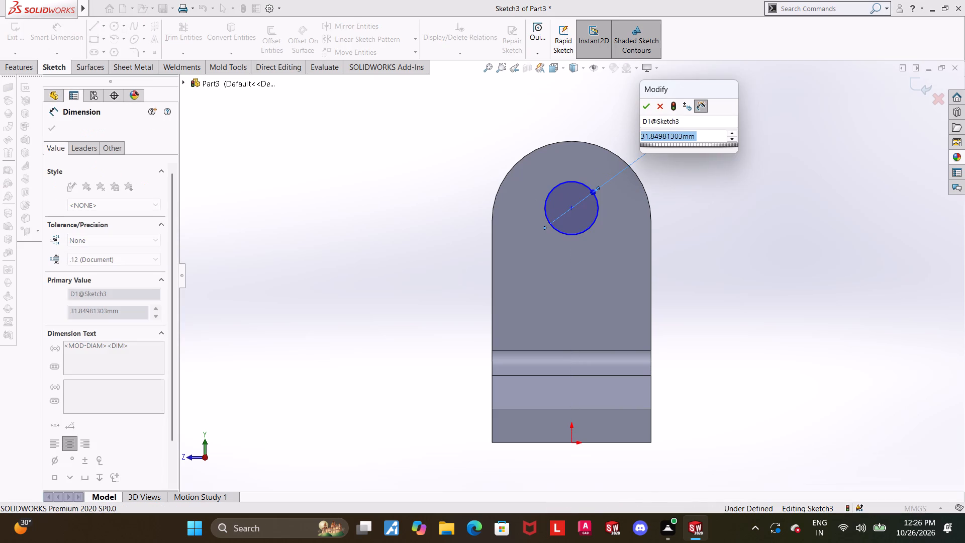
{"action": "type", "text": "40"}
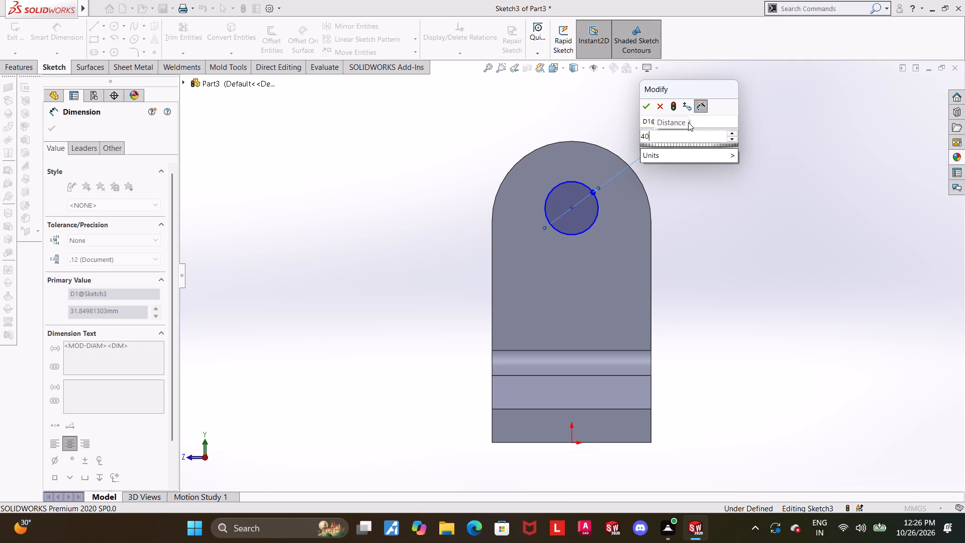
{"action": "key", "text": "Return"}
{"action": "key", "text": "Escape"}
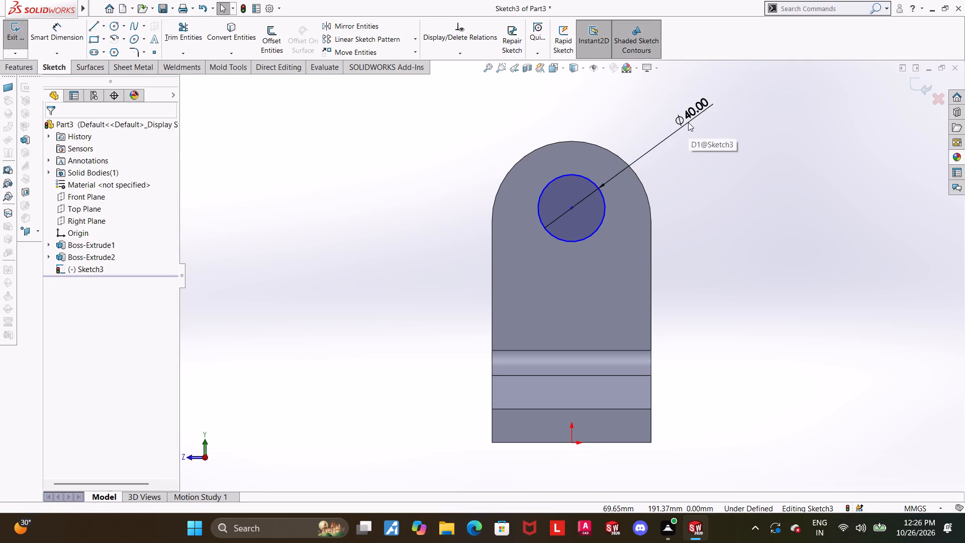
{"action": "key", "text": "Escape"}
Dimension the circle's centre 132.5 mm vertically above the origin on the bracket's bottom edge.
{"action": "scroll", "coordinate": [593, 111], "scroll_direction": "up", "scroll_amount": 3}
{"action": "scroll", "coordinate": [630, 119], "scroll_direction": "down", "scroll_amount": 2}
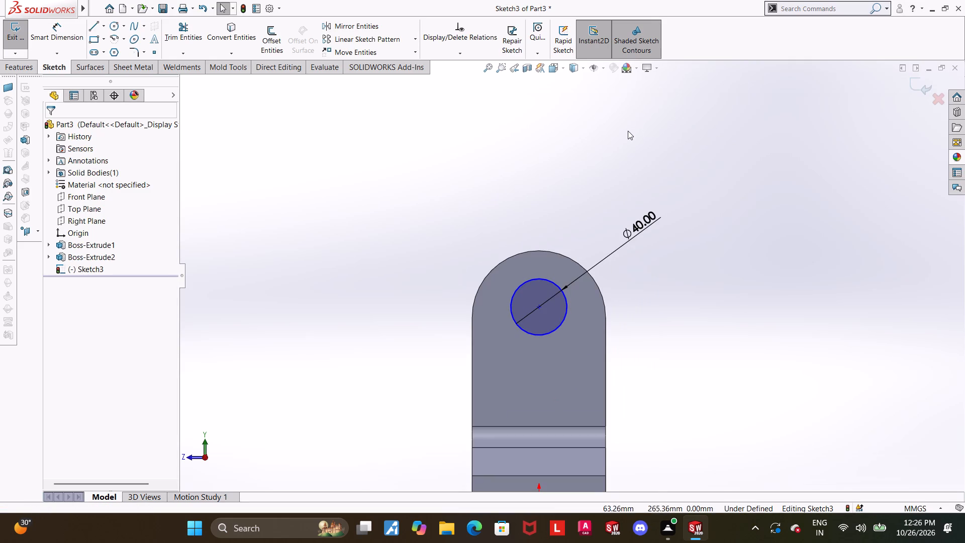
{"action": "left_click", "coordinate": [49, 36]}
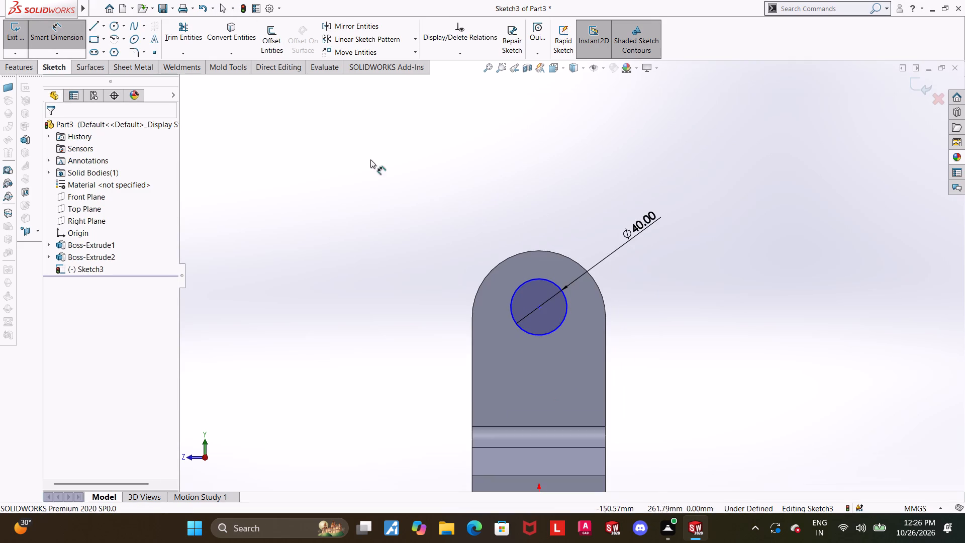
{"action": "scroll", "coordinate": [519, 246], "scroll_direction": "up", "scroll_amount": 3}
{"action": "scroll", "coordinate": [561, 325], "scroll_direction": "down", "scroll_amount": 2}
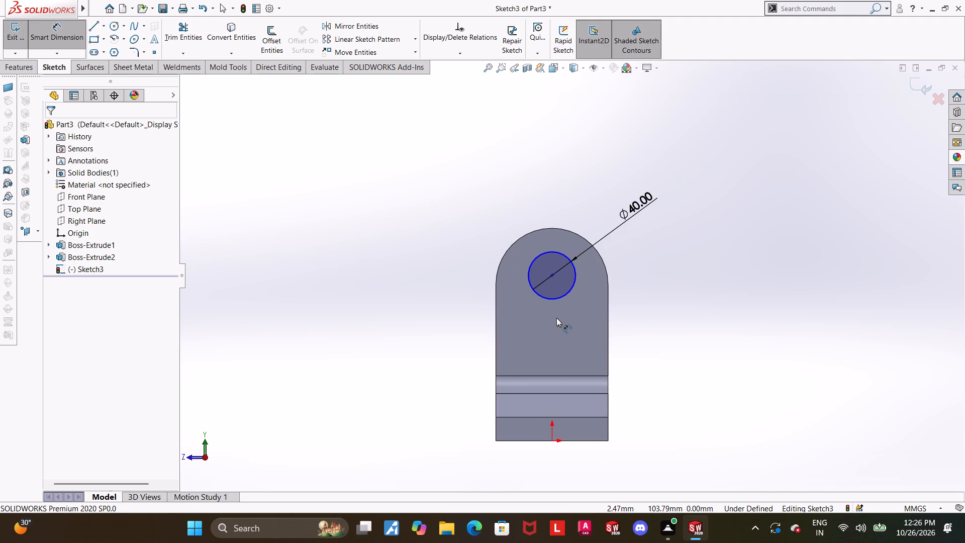
{"action": "left_click", "coordinate": [551, 277]}
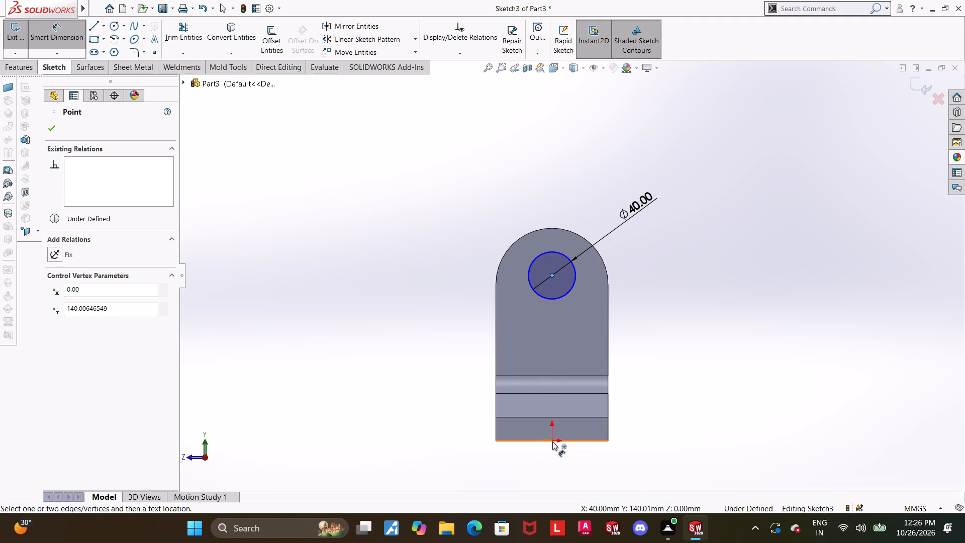
{"action": "left_click", "coordinate": [552, 441]}
{"action": "left_click", "coordinate": [785, 410]}
{"action": "type", "text": "132.5"}
{"action": "key", "text": "Return"}
{"action": "key", "text": "Escape"}
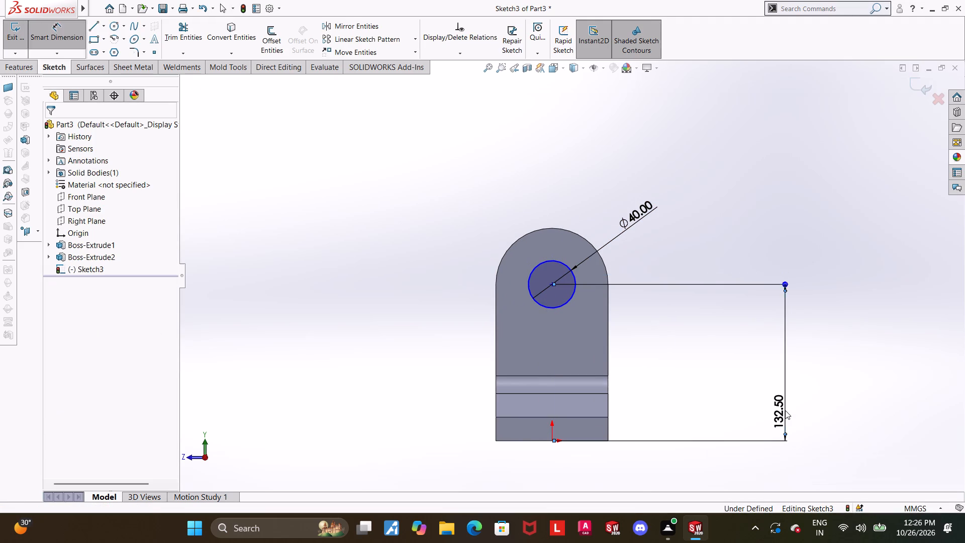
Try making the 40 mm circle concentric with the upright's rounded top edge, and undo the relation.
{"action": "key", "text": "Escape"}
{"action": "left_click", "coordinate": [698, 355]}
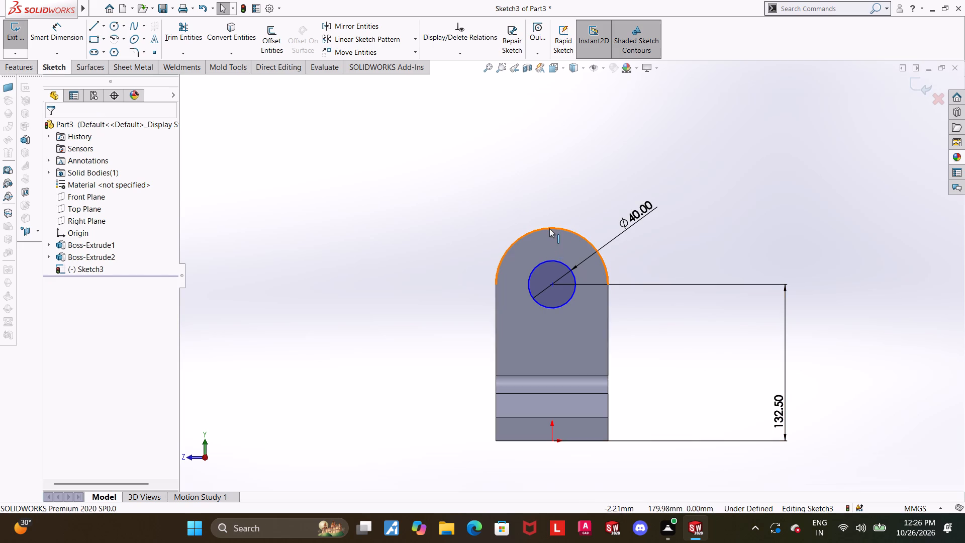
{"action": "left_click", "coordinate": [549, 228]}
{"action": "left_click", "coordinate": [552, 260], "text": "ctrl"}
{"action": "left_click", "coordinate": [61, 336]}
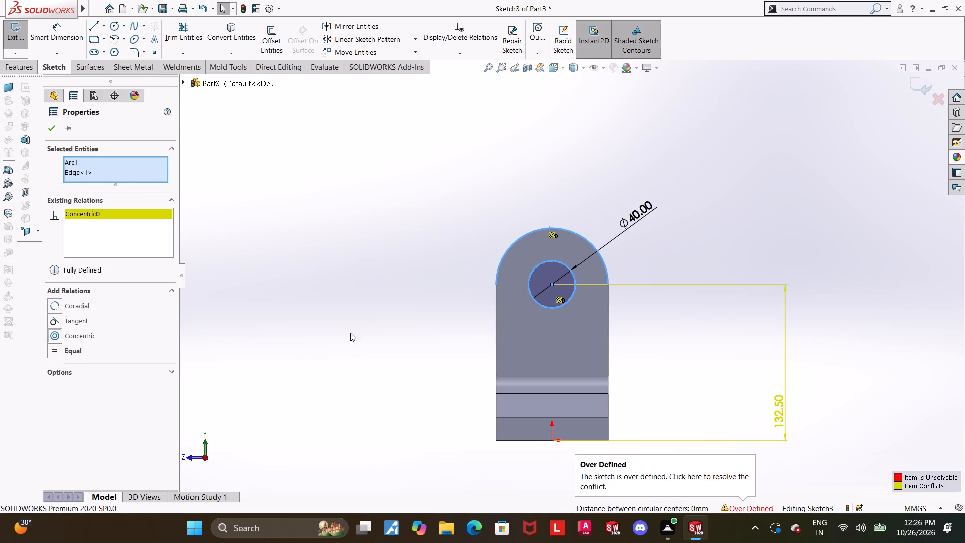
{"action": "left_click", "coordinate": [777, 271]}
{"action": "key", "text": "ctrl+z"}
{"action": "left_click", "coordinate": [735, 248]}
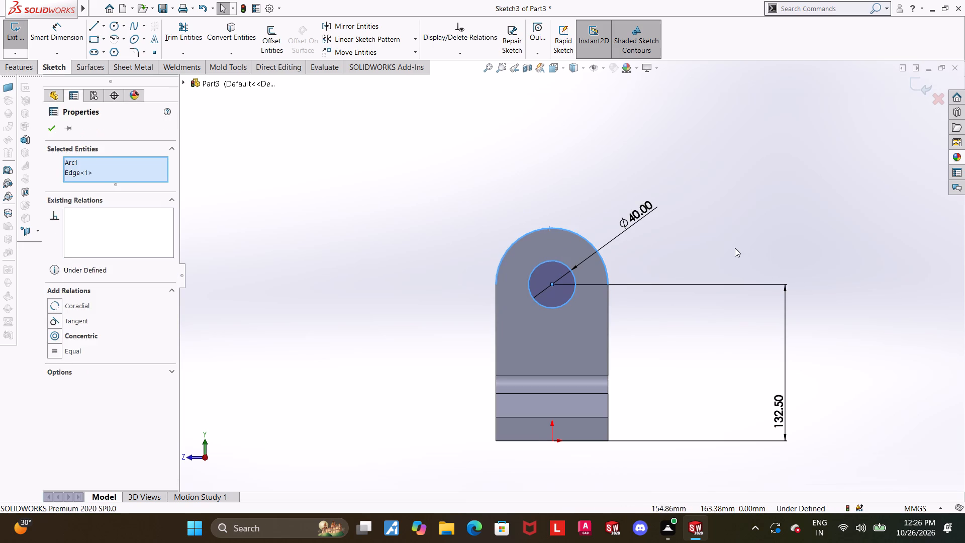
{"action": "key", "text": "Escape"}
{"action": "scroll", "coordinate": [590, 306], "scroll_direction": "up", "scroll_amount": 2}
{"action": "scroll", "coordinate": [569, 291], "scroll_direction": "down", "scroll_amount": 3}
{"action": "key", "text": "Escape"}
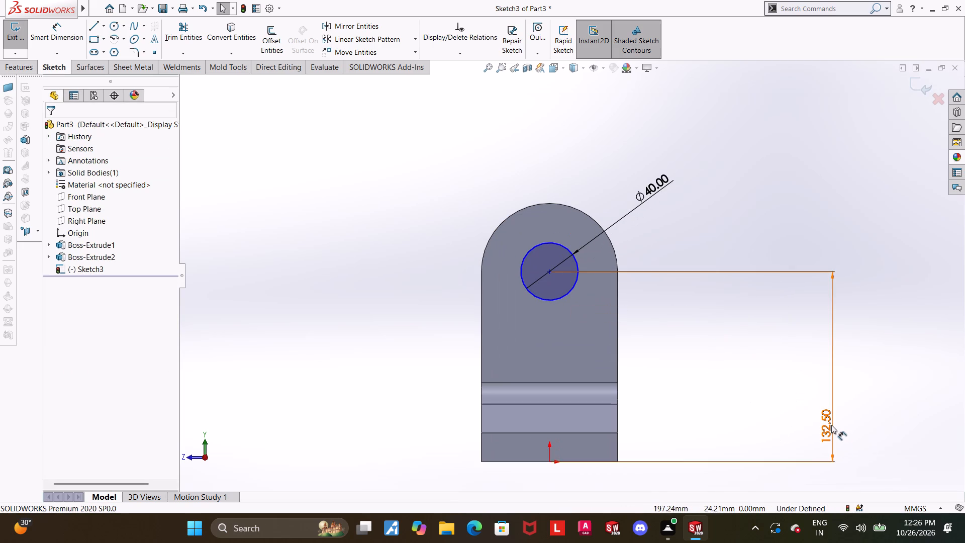
Delete the 132.50 mm vertical dimension between the circle's centre and the origin.
{"action": "right_click", "coordinate": [831, 425]}
{"action": "left_click", "coordinate": [824, 398]}
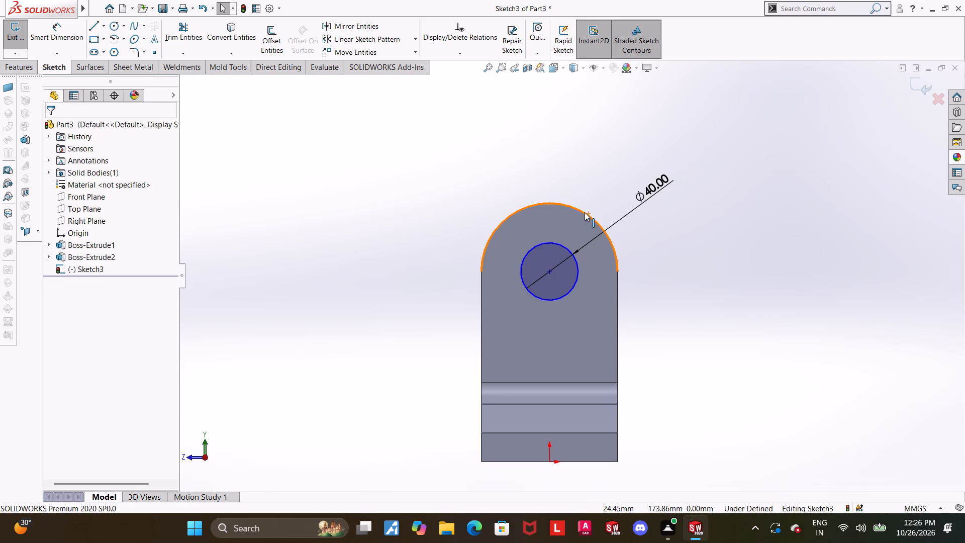
Make the 40 mm circle concentric with the arc edge of the upright's rounded top.
{"action": "left_click", "coordinate": [585, 212]}
{"action": "left_click", "coordinate": [542, 243], "text": "ctrl"}
{"action": "left_click", "coordinate": [55, 339]}
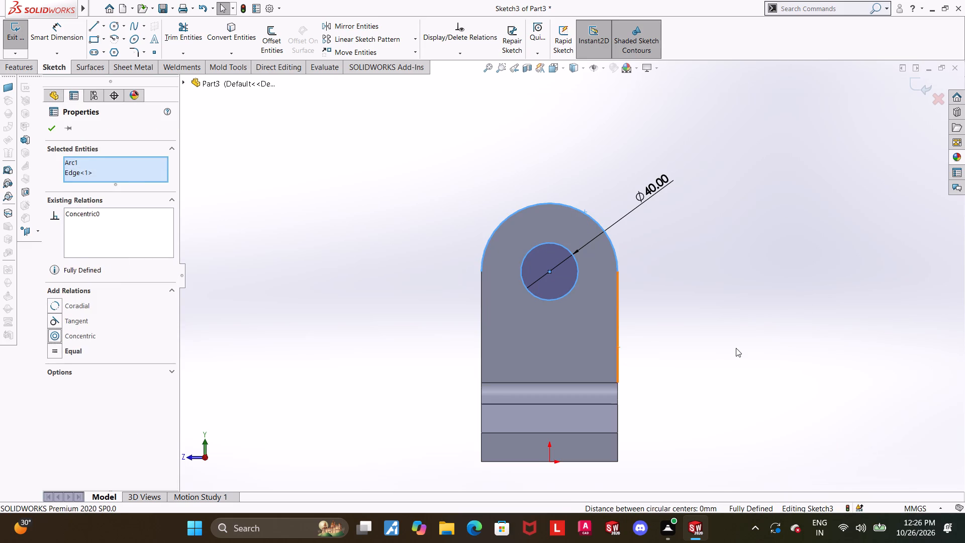
{"action": "left_click", "coordinate": [736, 348]}
{"action": "scroll", "coordinate": [729, 292], "scroll_direction": "down", "scroll_amount": 1}
{"action": "key", "text": "Escape"}
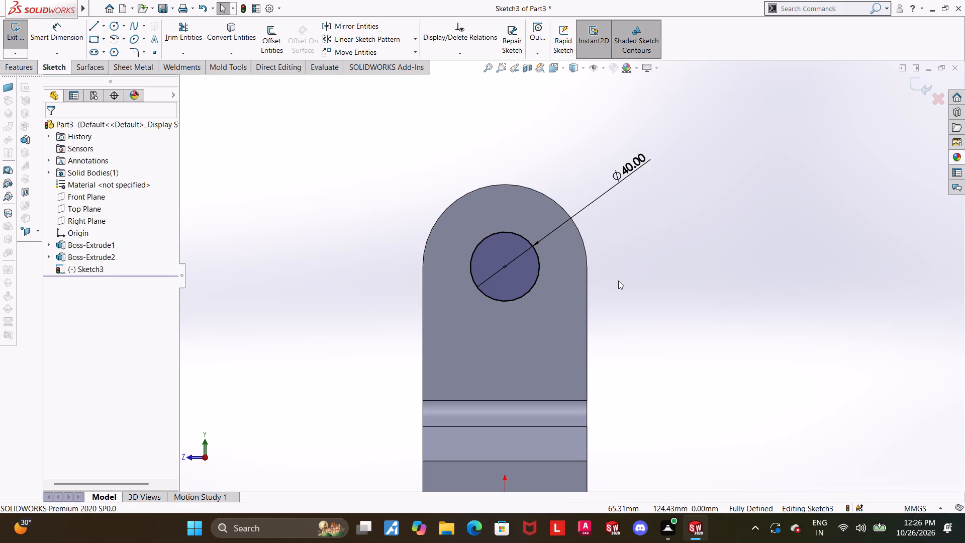
Exit the sketch and extrude the 40 mm circle as a blind boss 8 mm deep, merged with the upright.
{"action": "middle_click_drag", "start_coordinate": [742, 203], "coordinate": [764, 207]}
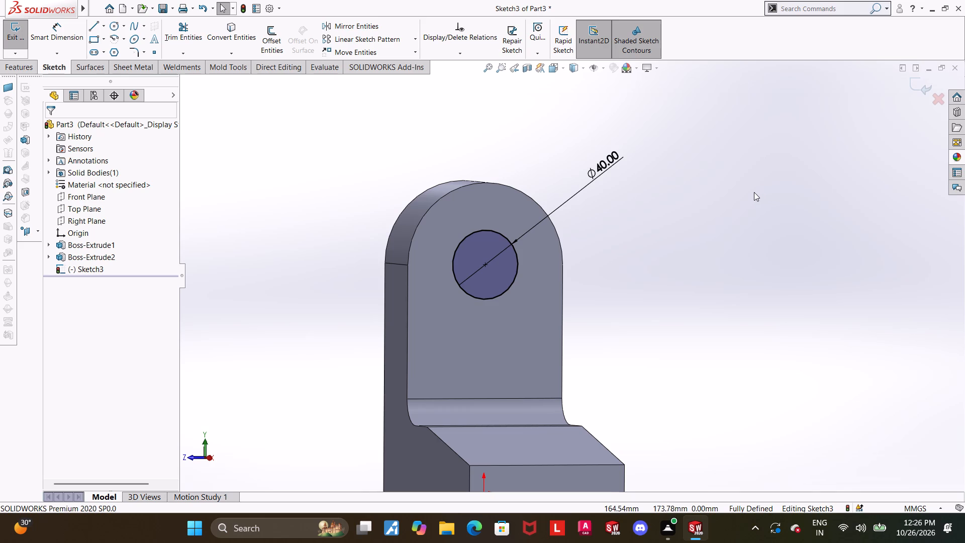
{"action": "left_click", "coordinate": [917, 84]}
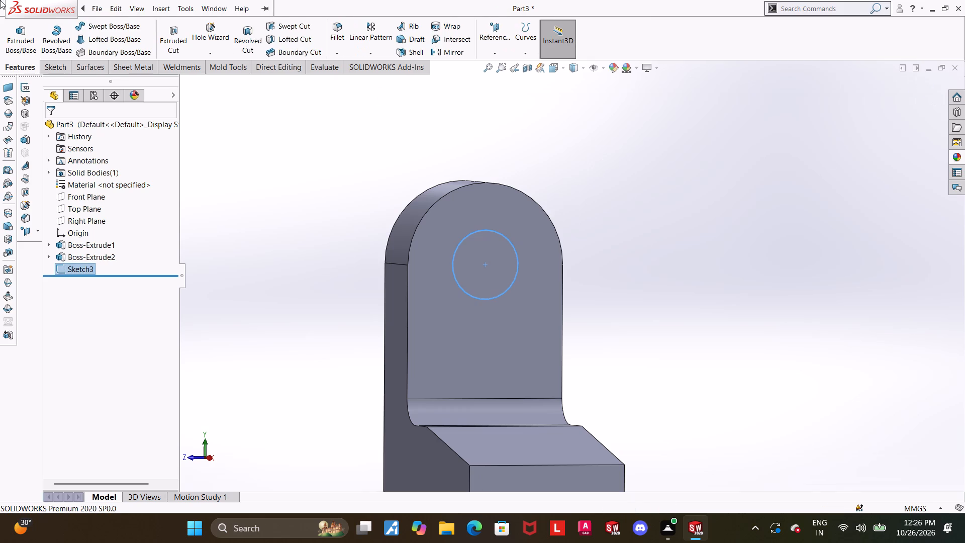
{"action": "left_click", "coordinate": [9, 32]}
{"action": "middle_click_drag", "start_coordinate": [229, 133], "coordinate": [234, 140]}
{"action": "scroll", "coordinate": [234, 140], "scroll_direction": "up", "scroll_amount": 1}
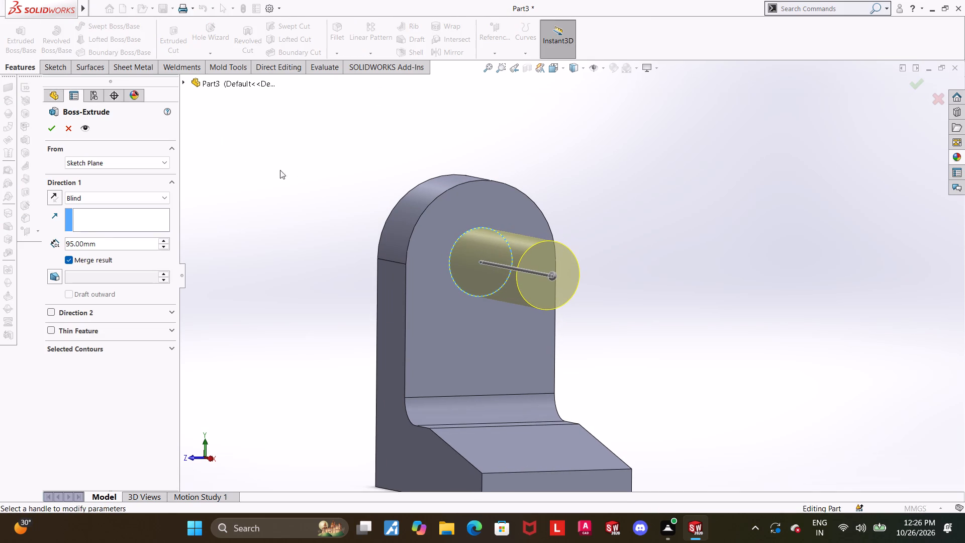
{"action": "left_click", "coordinate": [97, 239]}
{"action": "left_click_drag", "start_coordinate": [113, 241], "coordinate": [28, 245]}
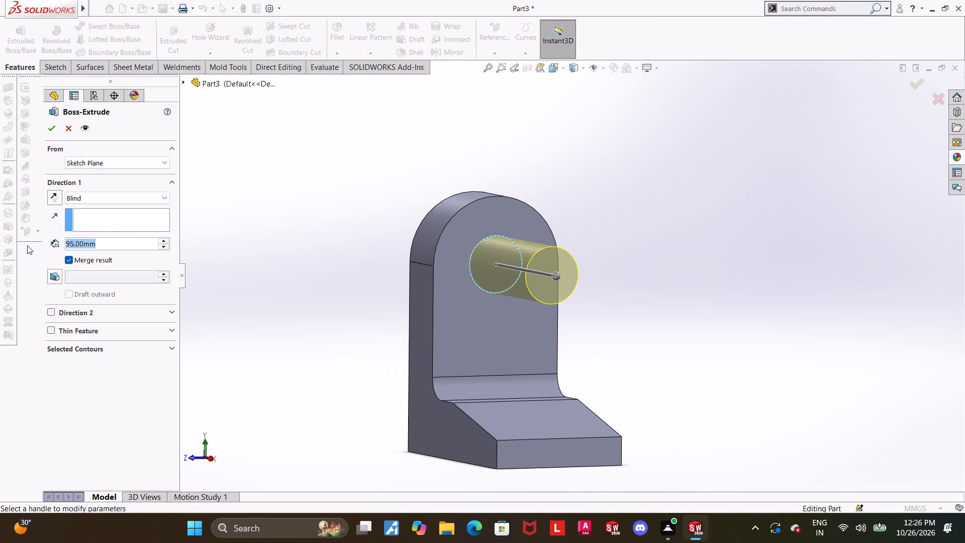
{"action": "key", "text": "8"}
{"action": "key", "text": "Return"}
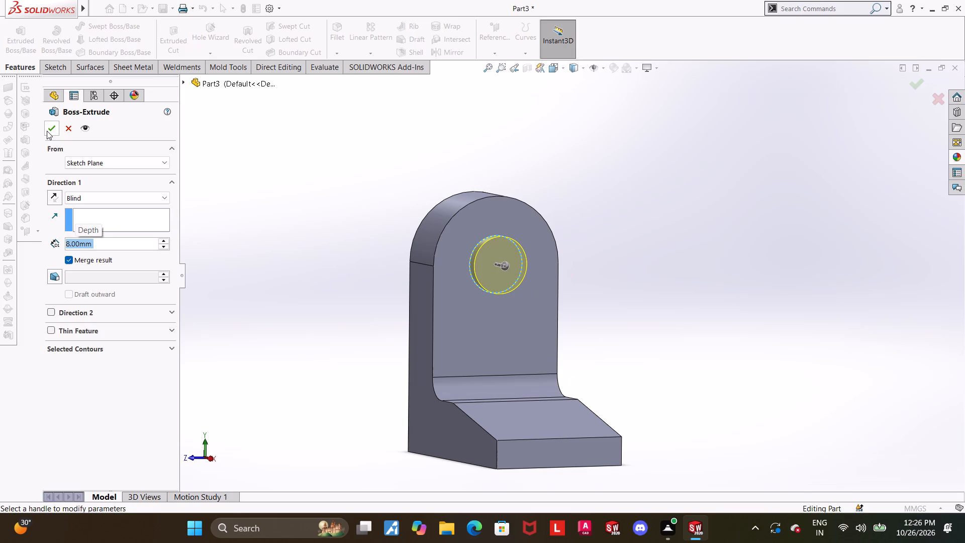
{"action": "left_click", "coordinate": [47, 131]}
{"action": "left_click", "coordinate": [373, 209]}
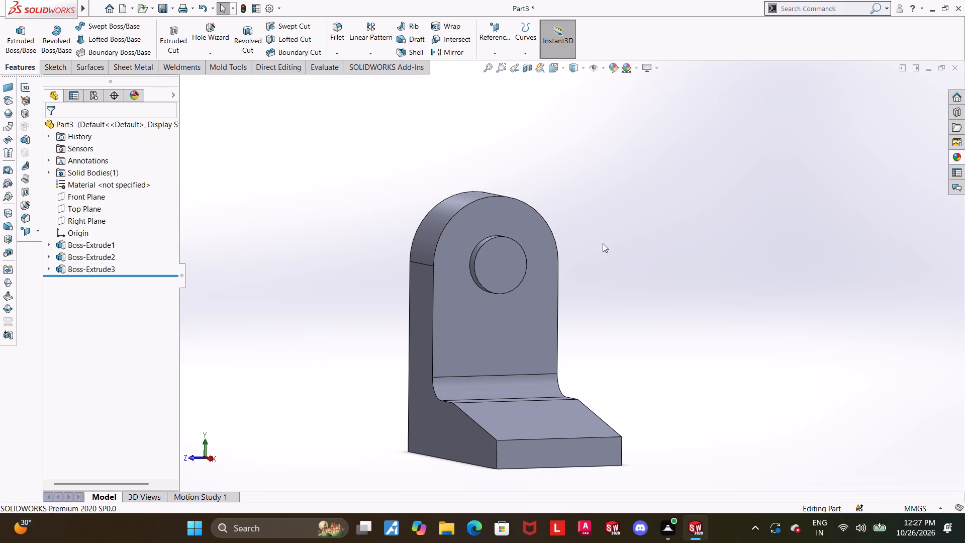
Start a new sketch on the round boss's front face and orient the view normal to it.
{"action": "middle_click_drag", "start_coordinate": [594, 248], "coordinate": [573, 251]}
{"action": "left_click", "coordinate": [513, 259]}
{"action": "left_click", "coordinate": [561, 232]}
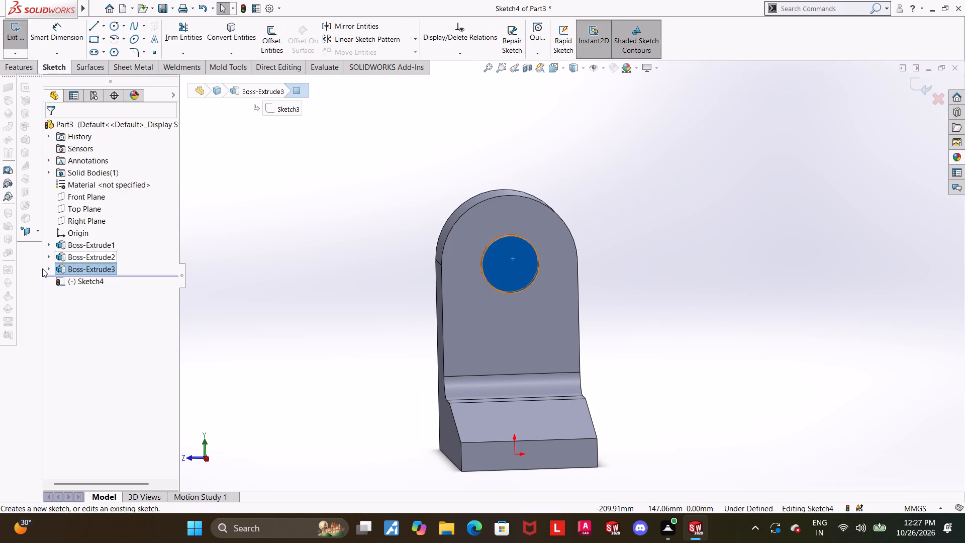
{"action": "left_click", "coordinate": [66, 282]}
{"action": "left_click", "coordinate": [85, 268]}
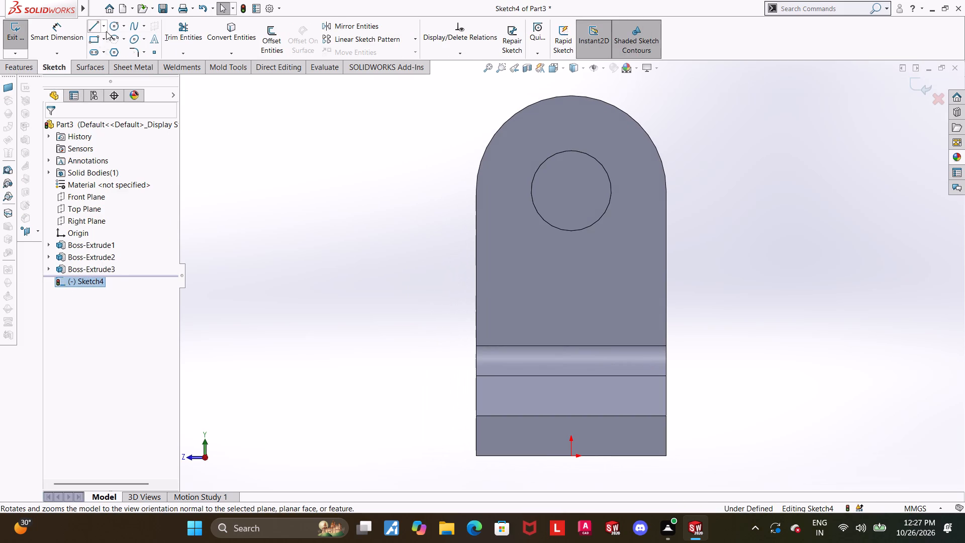
Sketch a circle about 26 mm in diameter on the boss face, centred on the boss.
{"action": "left_click", "coordinate": [106, 31]}
{"action": "key", "text": "Escape"}
{"action": "left_click", "coordinate": [118, 27]}
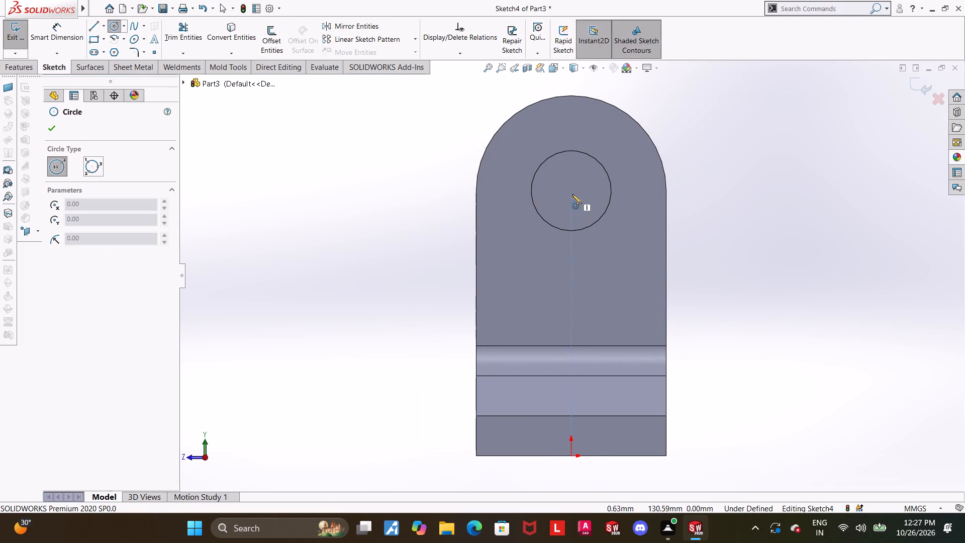
{"action": "left_click", "coordinate": [570, 192]}
{"action": "left_click", "coordinate": [596, 183]}
{"action": "key", "text": "Escape"}
Dimension the inner circle's diameter as 30 mm.
{"action": "left_click", "coordinate": [76, 21]}
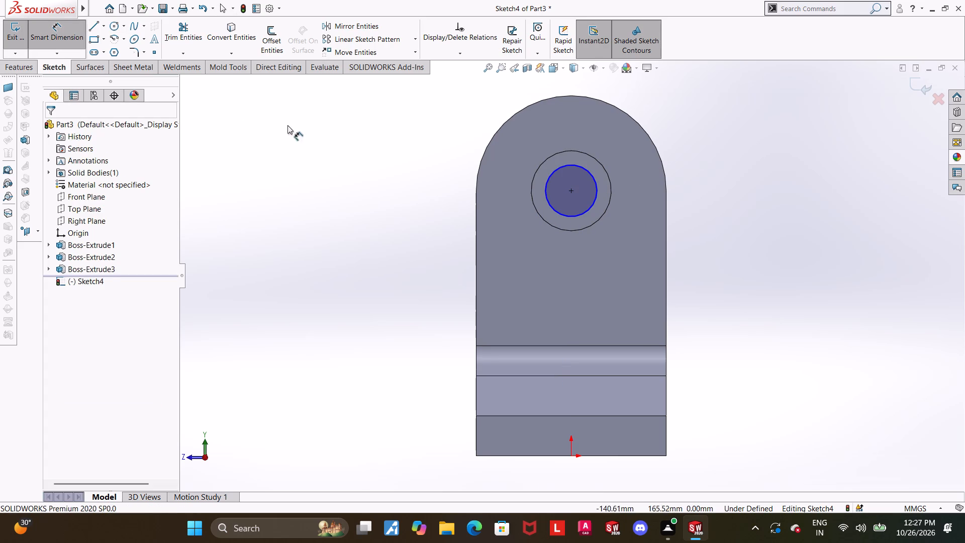
{"action": "scroll", "coordinate": [522, 153], "scroll_direction": "up", "scroll_amount": 1}
{"action": "scroll", "coordinate": [642, 221], "scroll_direction": "up", "scroll_amount": 1}
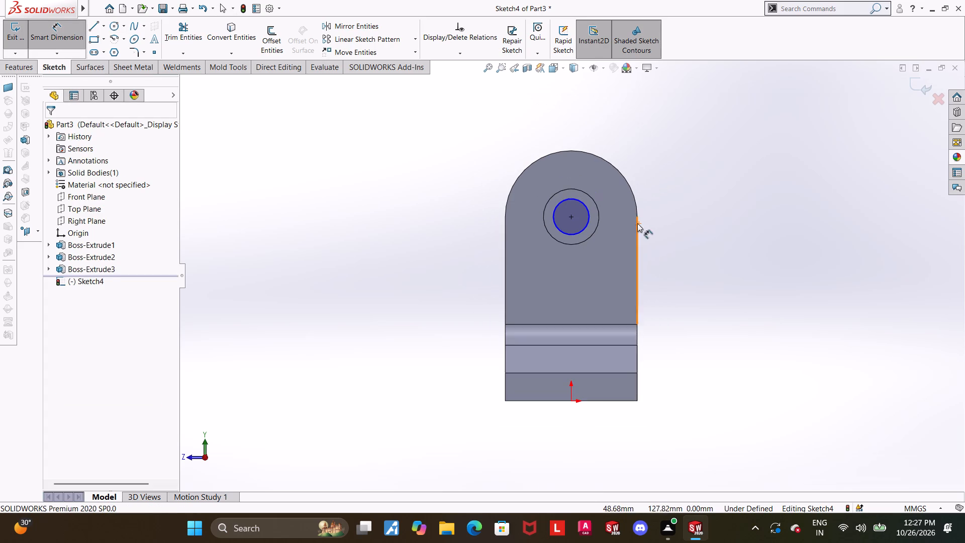
{"action": "scroll", "coordinate": [555, 186], "scroll_direction": "down", "scroll_amount": 2}
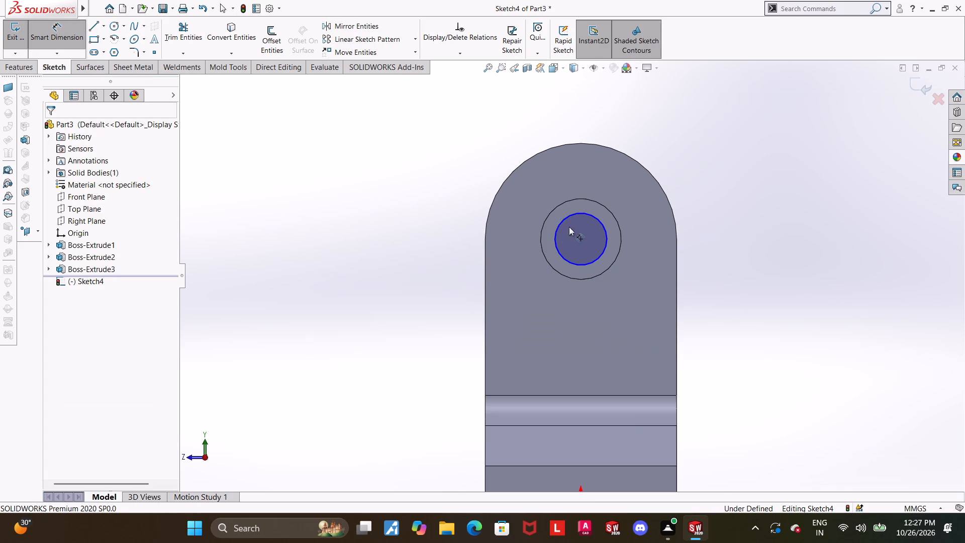
{"action": "left_click", "coordinate": [574, 215]}
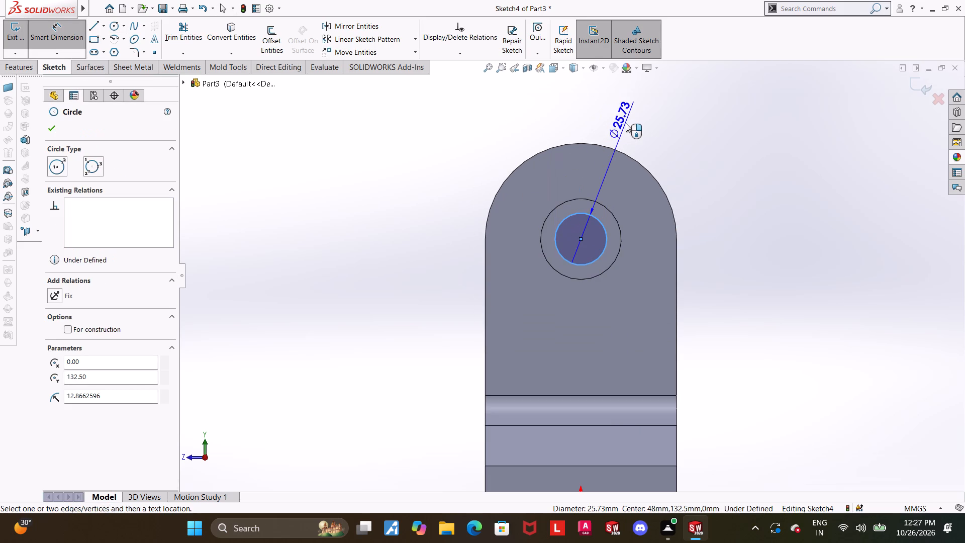
{"action": "left_click", "coordinate": [645, 128]}
{"action": "type", "text": "30"}
{"action": "key", "text": "Return"}
{"action": "key", "text": "Escape"}
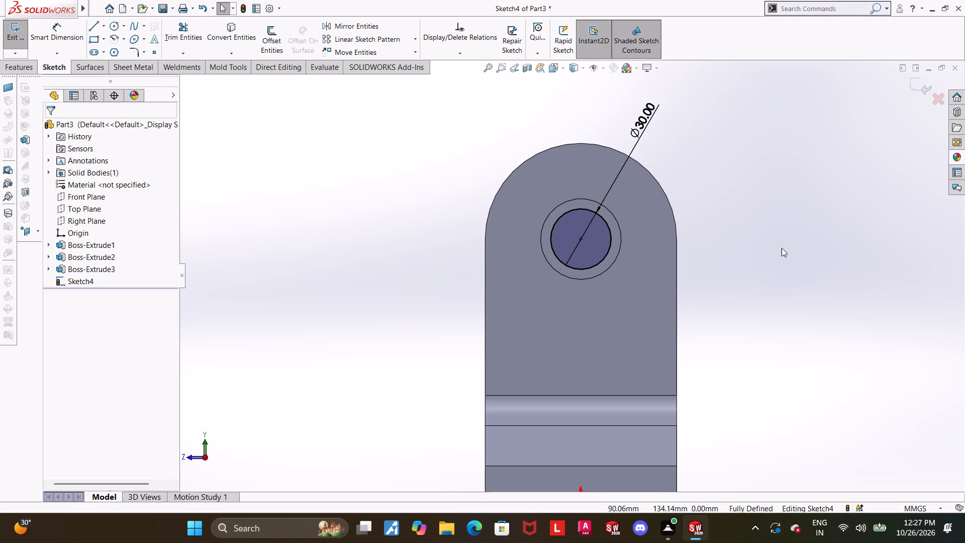
Exit the sketch and cut the 30 mm circle through the boss and upright with a 65 mm blind Extruded Cut.
{"action": "scroll", "coordinate": [625, 212], "scroll_direction": "down", "scroll_amount": 1}
{"action": "middle_click_drag", "start_coordinate": [723, 229], "coordinate": [818, 258]}
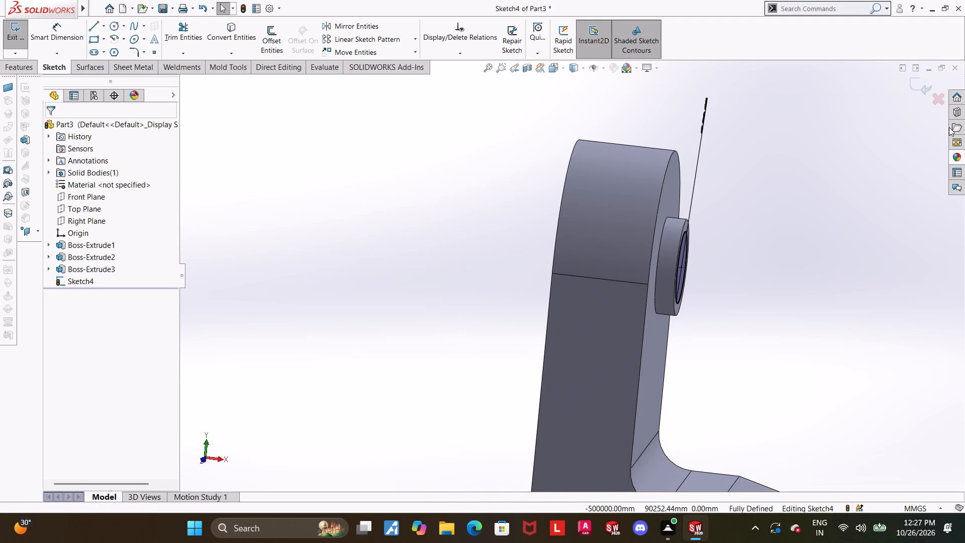
{"action": "left_click", "coordinate": [923, 84]}
{"action": "middle_click_drag", "start_coordinate": [829, 196], "coordinate": [800, 199]}
{"action": "scroll", "coordinate": [768, 216], "scroll_direction": "down", "scroll_amount": 2}
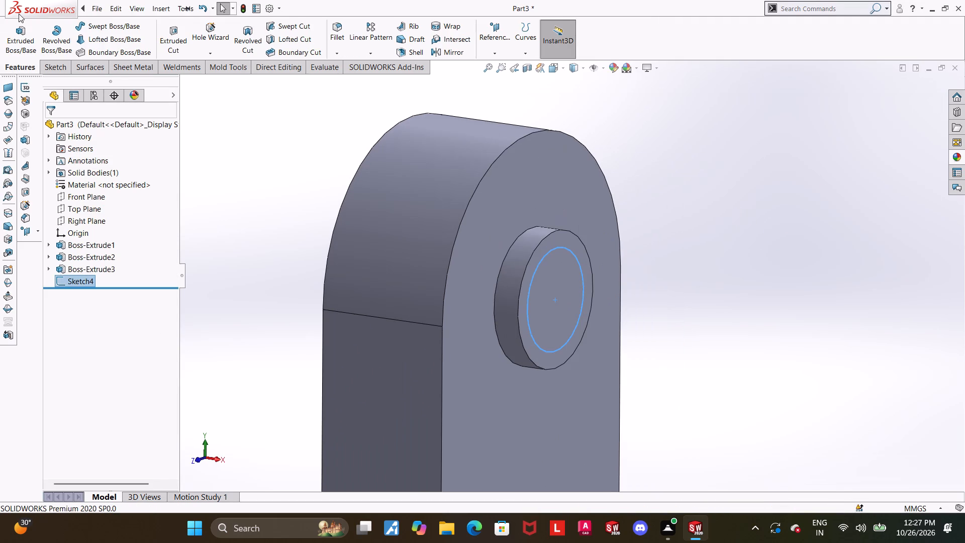
{"action": "left_click", "coordinate": [170, 34]}
{"action": "scroll", "coordinate": [312, 157], "scroll_direction": "up", "scroll_amount": 3}
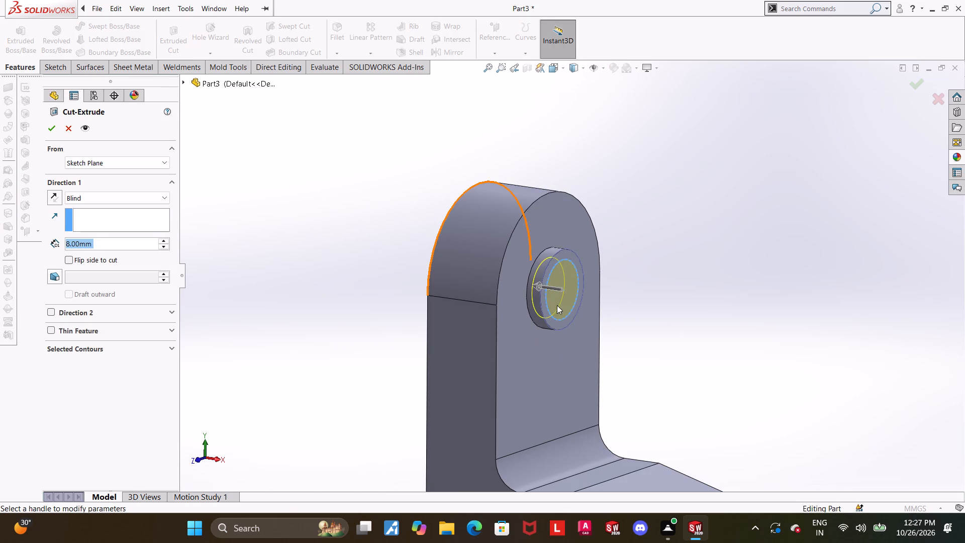
{"action": "left_click_drag", "start_coordinate": [535, 285], "coordinate": [449, 265]}
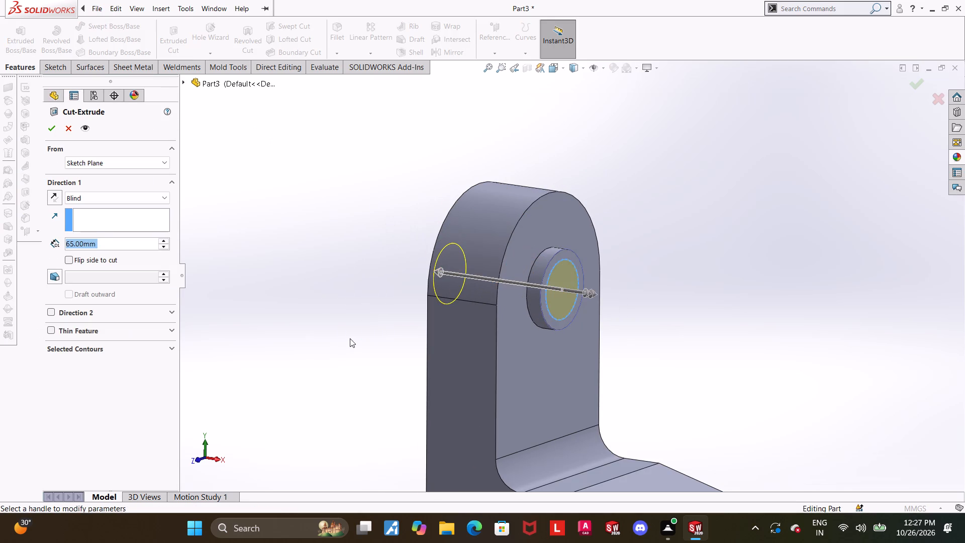
{"action": "middle_click_drag", "start_coordinate": [351, 338], "coordinate": [396, 337]}
{"action": "left_click", "coordinate": [53, 129]}
{"action": "left_click", "coordinate": [572, 241]}
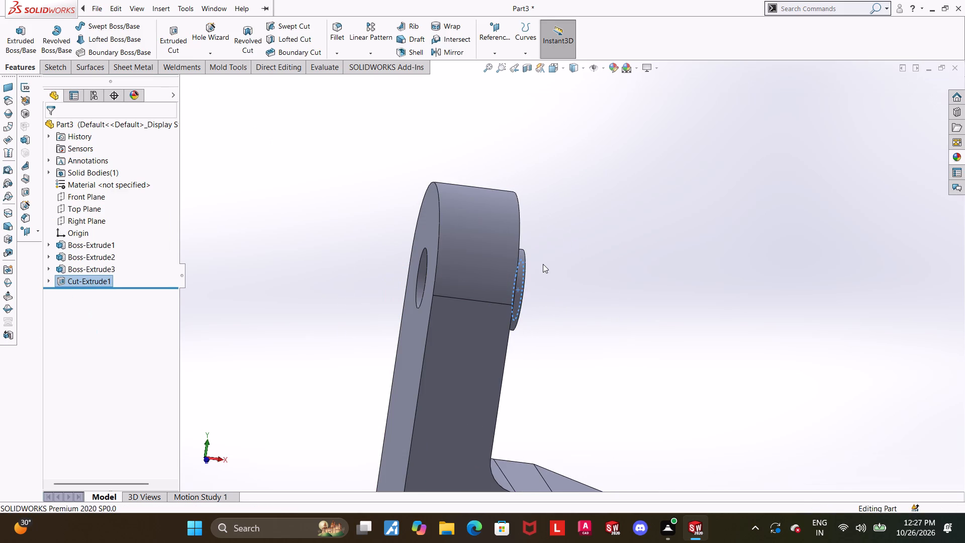
Examine the hole through the boss and the bracket's overall shape from several angles.
{"action": "middle_click_drag", "start_coordinate": [541, 265], "coordinate": [495, 276]}
{"action": "scroll", "coordinate": [494, 220], "scroll_direction": "up", "scroll_amount": 2}
{"action": "scroll", "coordinate": [529, 252], "scroll_direction": "down", "scroll_amount": 3}
{"action": "middle_click_drag", "start_coordinate": [614, 306], "coordinate": [595, 308]}
{"action": "scroll", "coordinate": [486, 277], "scroll_direction": "down", "scroll_amount": 1}
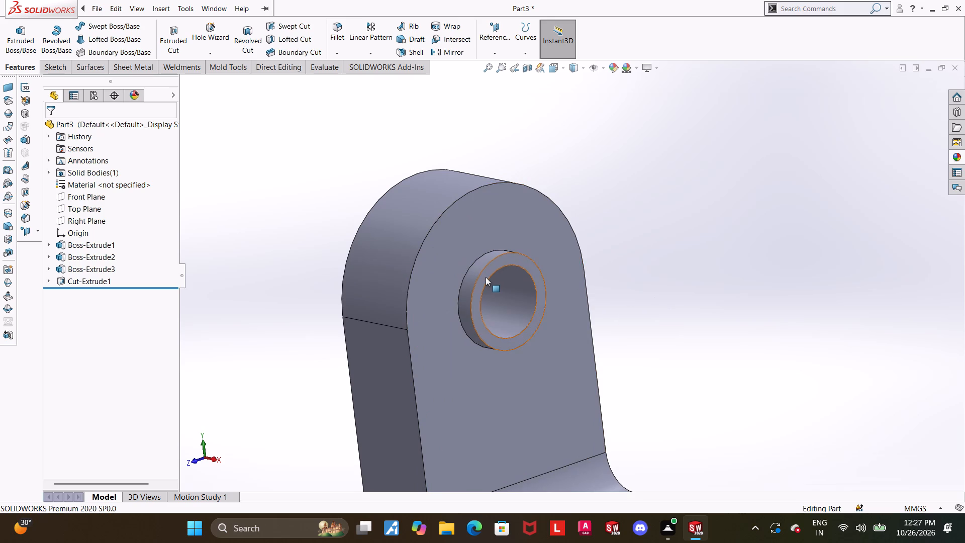
{"action": "middle_click_drag", "start_coordinate": [489, 268], "coordinate": [503, 273]}
{"action": "middle_click", "coordinate": [503, 273]}
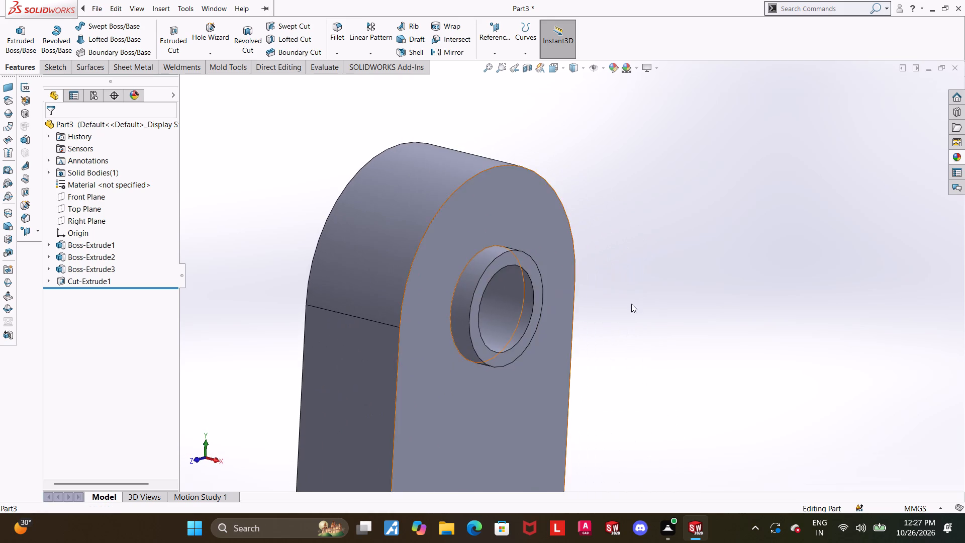
{"action": "scroll", "coordinate": [659, 306], "scroll_direction": "up", "scroll_amount": 3}
{"action": "scroll", "coordinate": [542, 312], "scroll_direction": "up", "scroll_amount": 1}
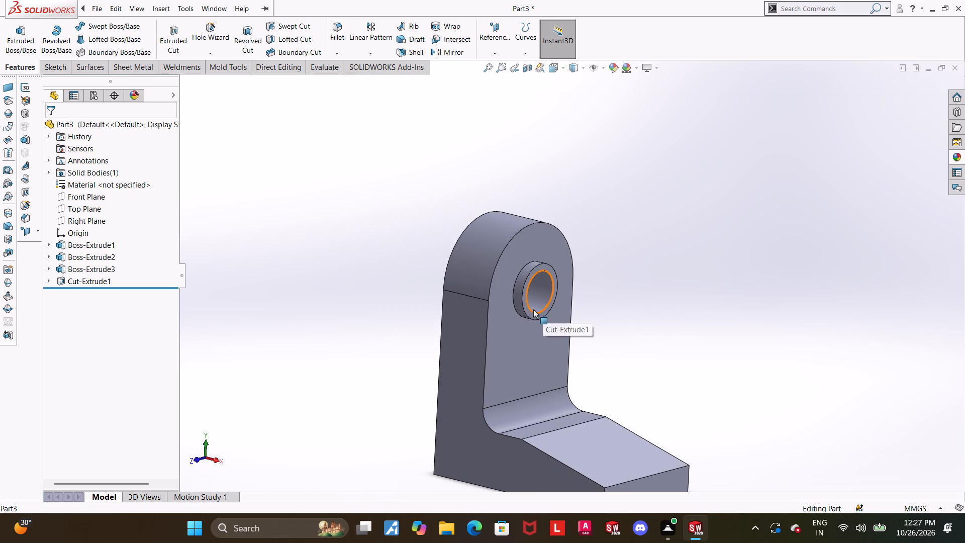
{"action": "scroll", "coordinate": [537, 316], "scroll_direction": "up", "scroll_amount": 1}
{"action": "middle_click_drag", "start_coordinate": [733, 409], "coordinate": [721, 416]}
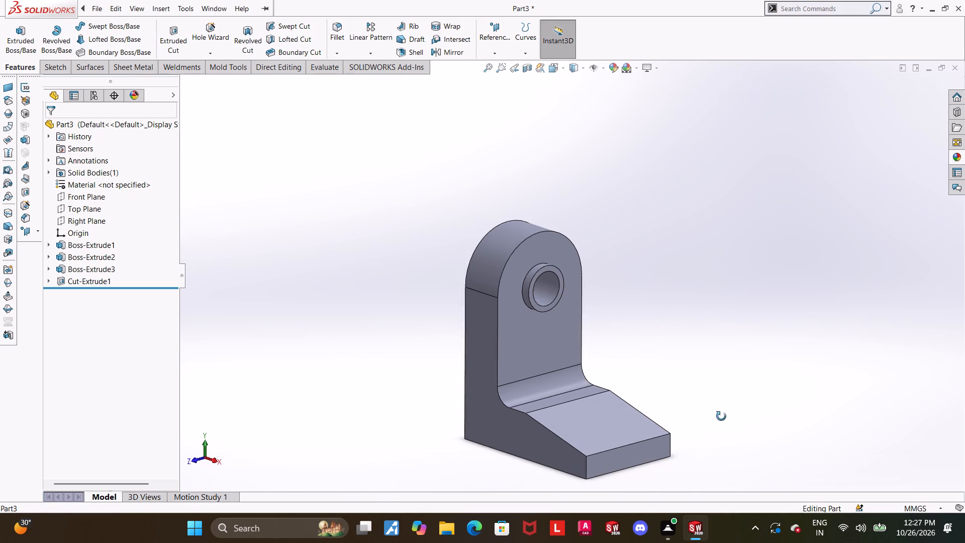
{"action": "middle_click_drag", "start_coordinate": [721, 416], "coordinate": [721, 417]}
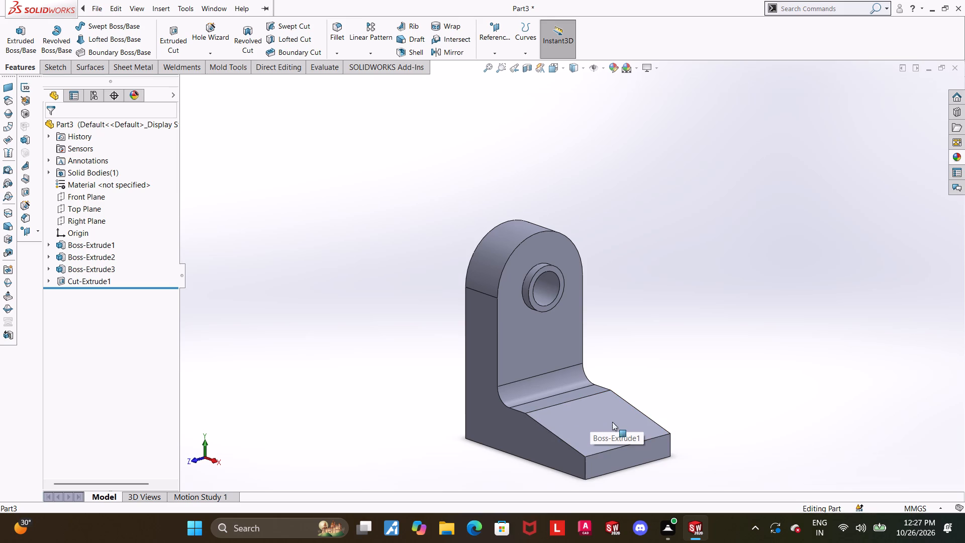
Start a new sketch on the foot's narrow flat strip between the fillet and the slope, and orient the view normal to it.
{"action": "middle_click_drag", "start_coordinate": [742, 369], "coordinate": [705, 436]}
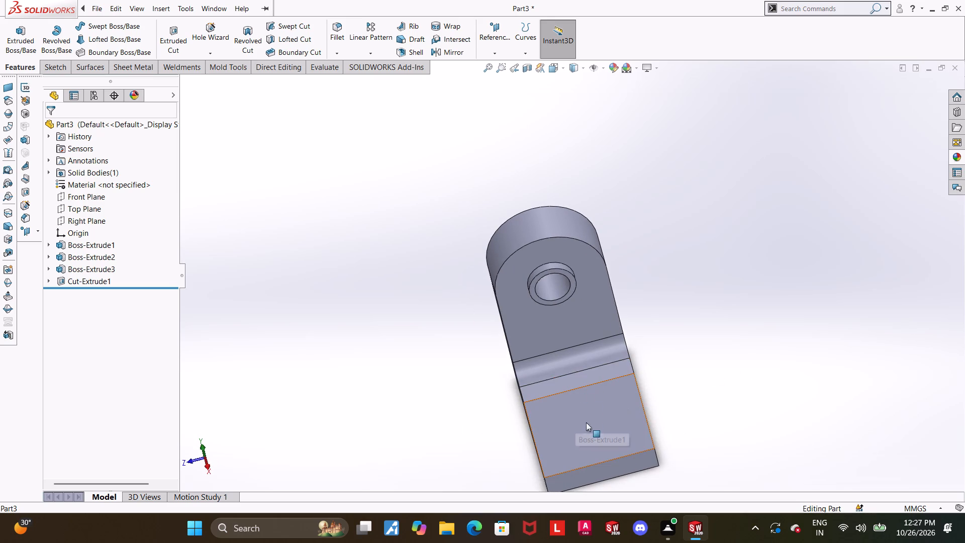
{"action": "left_click", "coordinate": [584, 380]}
{"action": "left_click", "coordinate": [631, 350]}
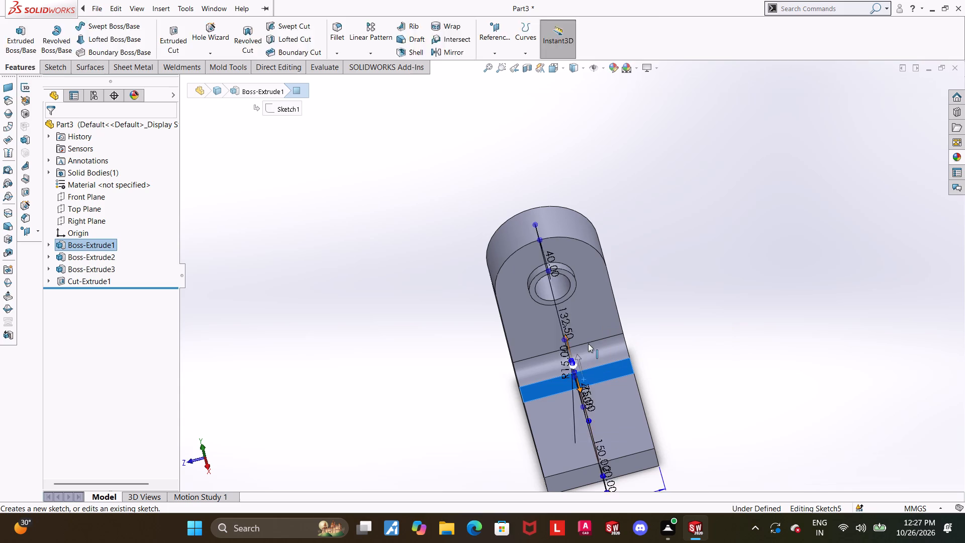
{"action": "left_click", "coordinate": [83, 291]}
{"action": "left_click", "coordinate": [110, 282]}
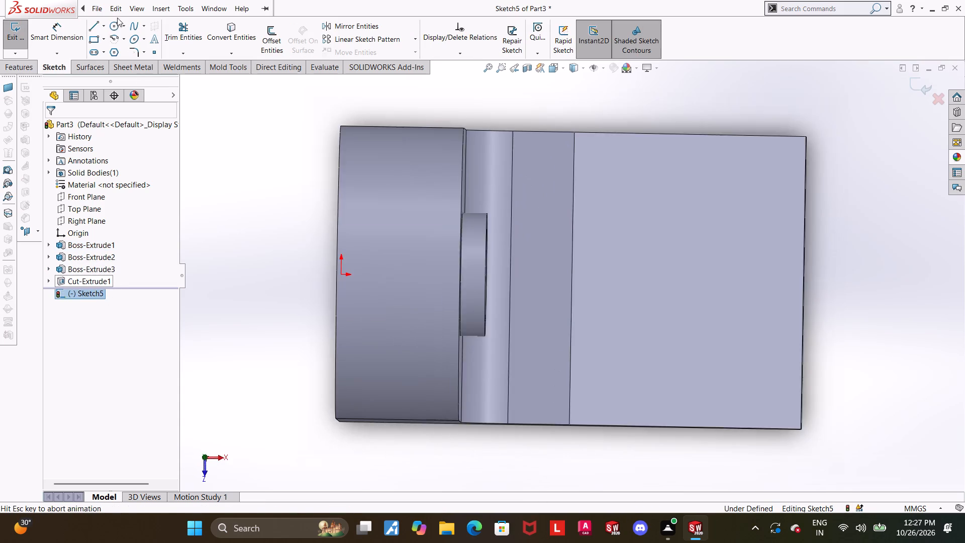
Sketch a large circle over the sloped part of the foot, centred horizontally in line with the origin and about 109 mm from it.
{"action": "left_click", "coordinate": [114, 23]}
{"action": "scroll", "coordinate": [833, 255], "scroll_direction": "up", "scroll_amount": 1}
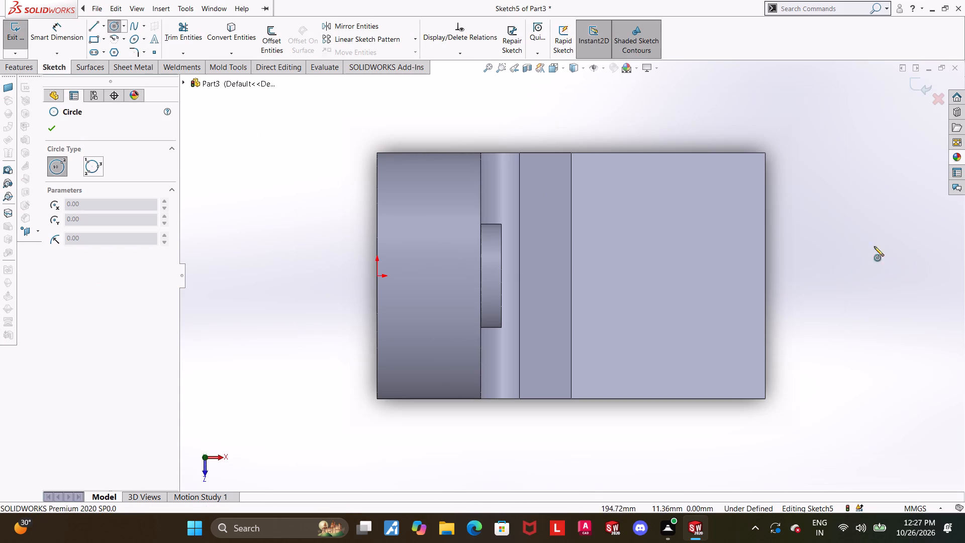
{"action": "scroll", "coordinate": [790, 249], "scroll_direction": "down", "scroll_amount": 1}
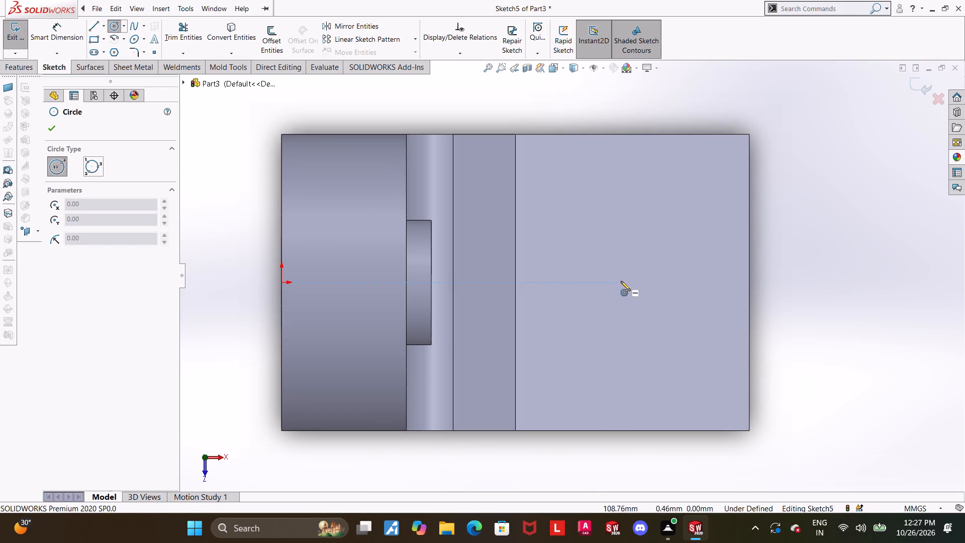
{"action": "left_click", "coordinate": [621, 281]}
{"action": "left_click", "coordinate": [704, 251]}
{"action": "key", "text": "Escape"}
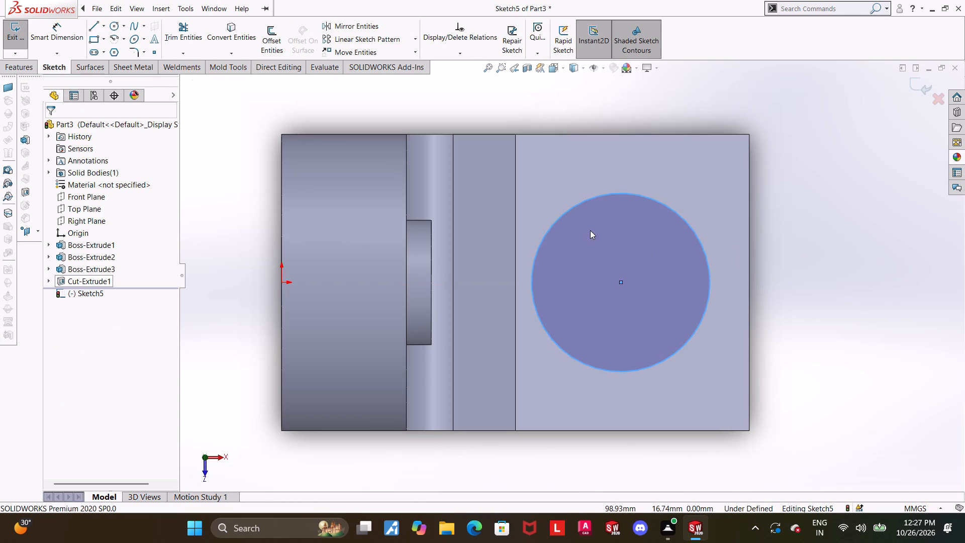
{"action": "key", "text": "Escape"}
{"action": "key", "text": "Escape"}
Start dimensioning the circle over the foot's slope with Smart Dimension.
{"action": "left_click", "coordinate": [70, 31]}
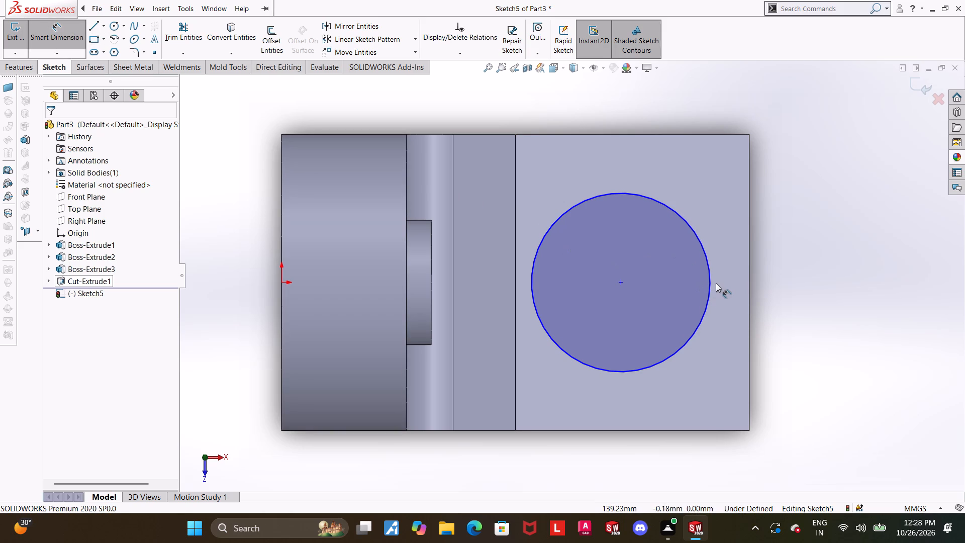
{"action": "scroll", "coordinate": [871, 327], "scroll_direction": "up", "scroll_amount": 2}
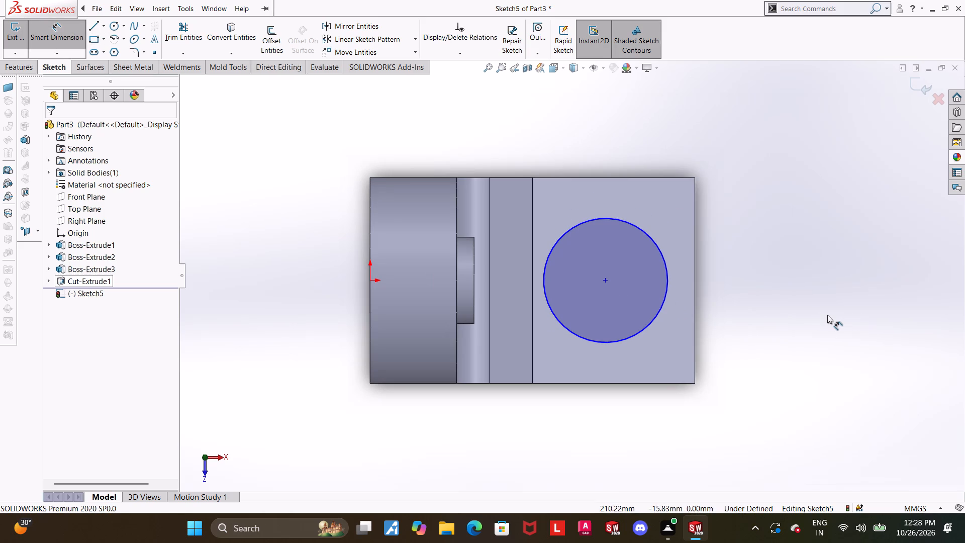
{"action": "scroll", "coordinate": [827, 315], "scroll_direction": "up", "scroll_amount": 1}
{"action": "scroll", "coordinate": [827, 315], "scroll_direction": "down", "scroll_amount": 1}
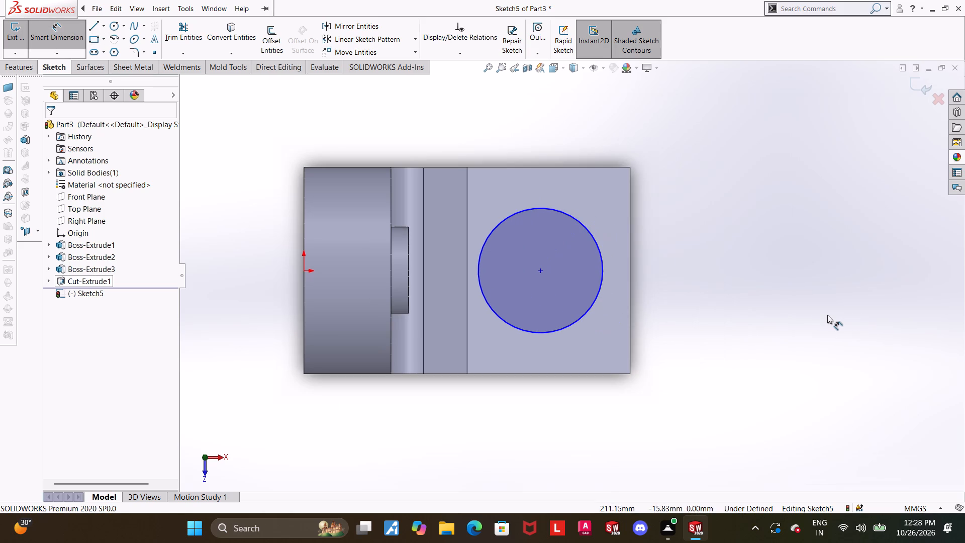
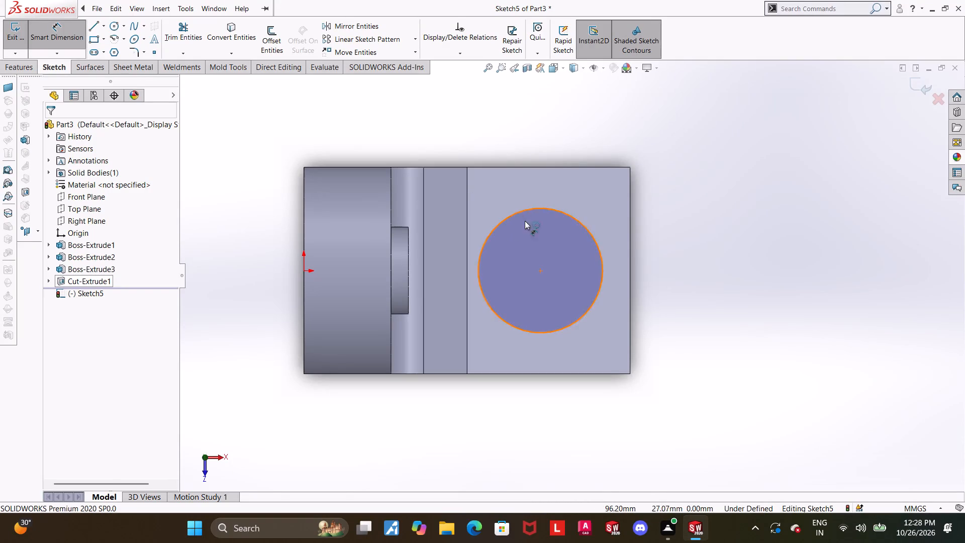
Dimension the circle over the foot's slope with a 40 mm diameter.
{"action": "scroll", "coordinate": [592, 258], "scroll_direction": "down", "scroll_amount": 1}
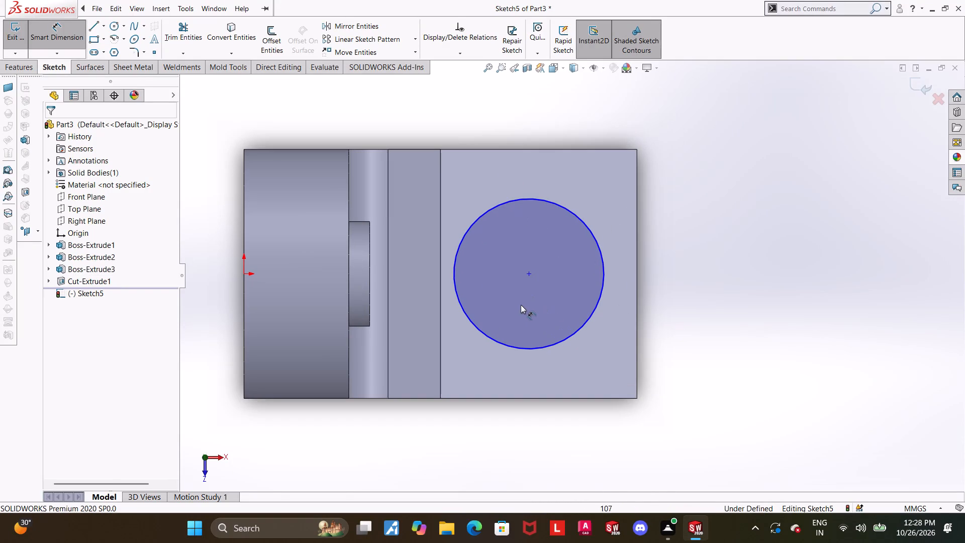
{"action": "scroll", "coordinate": [545, 280], "scroll_direction": "down", "scroll_amount": 1}
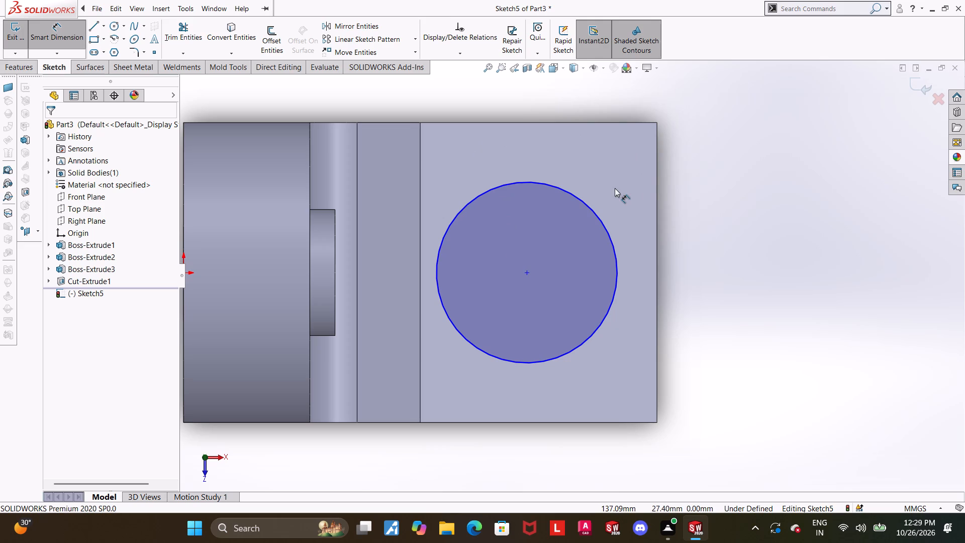
{"action": "key", "text": "Escape"}
{"action": "left_click", "coordinate": [46, 23]}
{"action": "scroll", "coordinate": [751, 233], "scroll_direction": "up", "scroll_amount": 1}
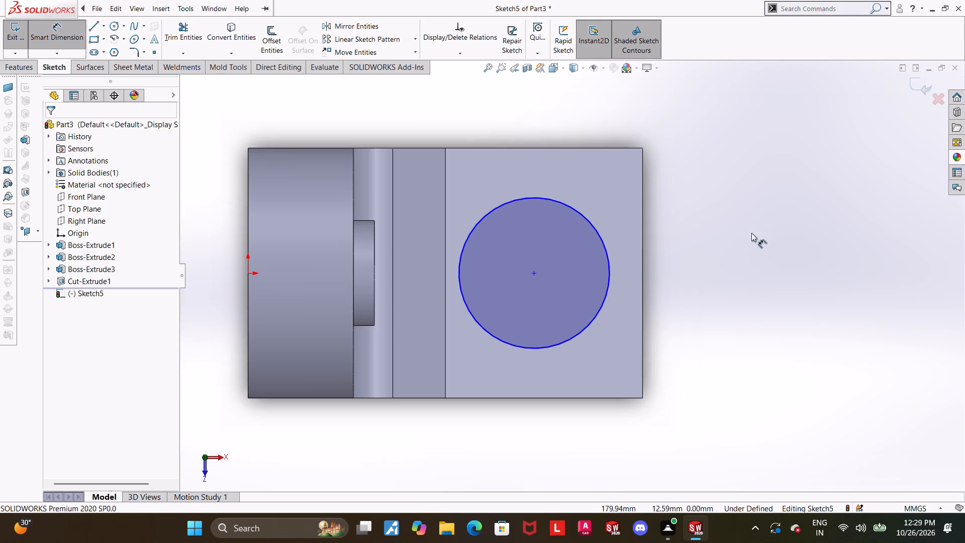
{"action": "scroll", "coordinate": [524, 189], "scroll_direction": "down", "scroll_amount": 2}
{"action": "scroll", "coordinate": [599, 302], "scroll_direction": "up", "scroll_amount": 3}
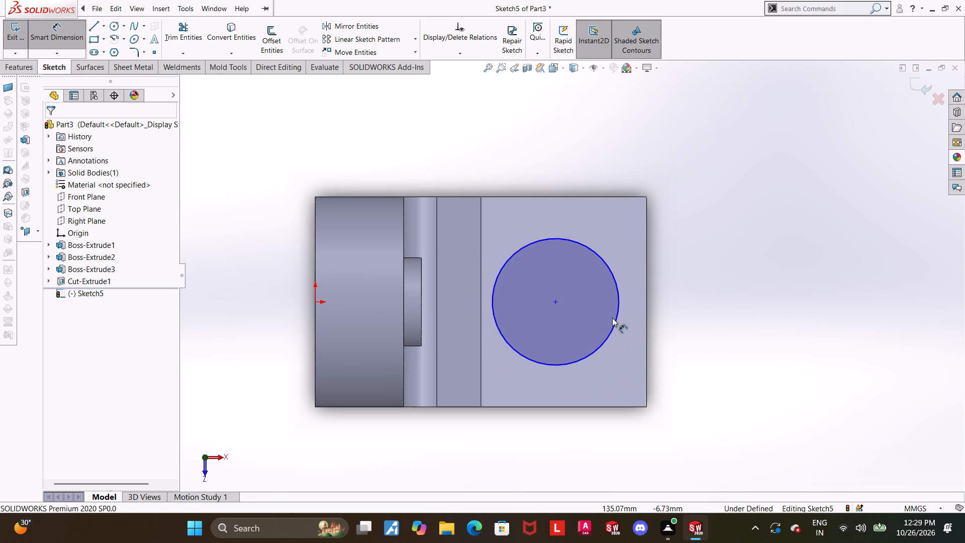
{"action": "scroll", "coordinate": [576, 267], "scroll_direction": "down", "scroll_amount": 1}
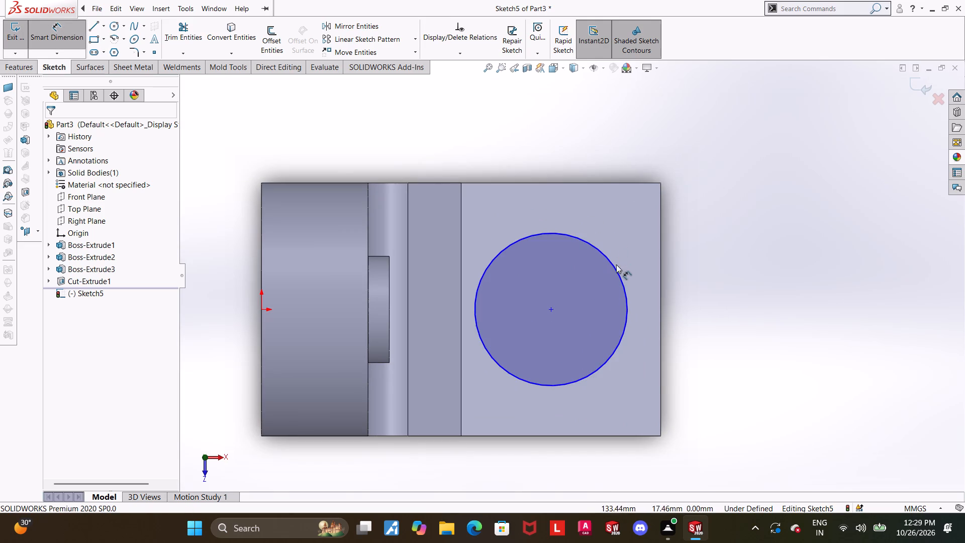
{"action": "left_click", "coordinate": [614, 268]}
{"action": "left_click", "coordinate": [681, 233]}
{"action": "key", "text": "5"}
{"action": "key", "text": "BackSpace"}
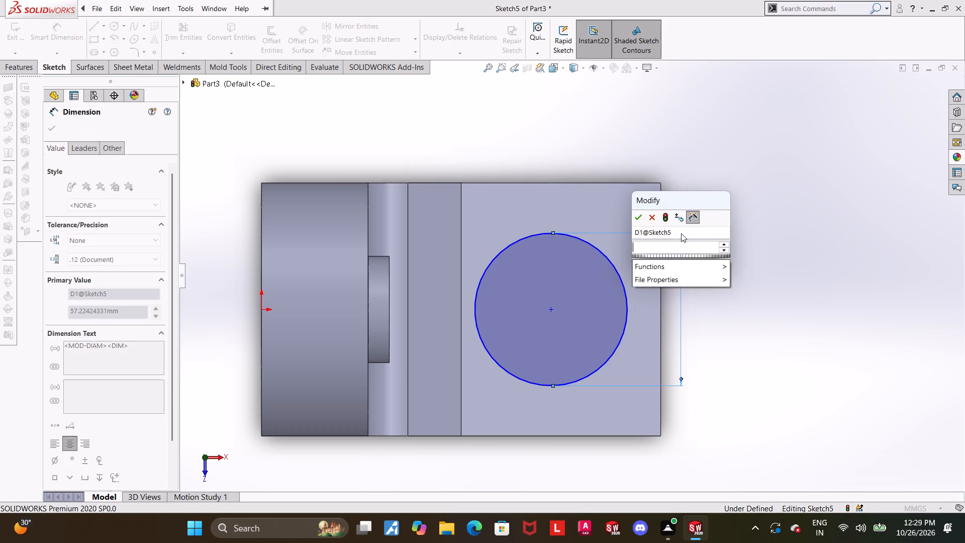
{"action": "type", "text": "40"}
{"action": "key", "text": "Return"}
{"action": "key", "text": "Escape"}
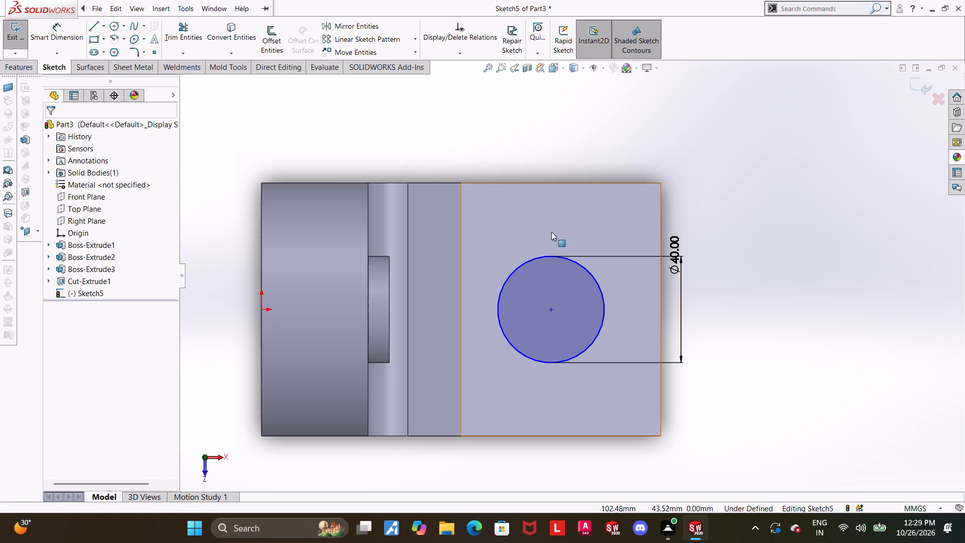
Sketch a horizontal line about 21 mm long from the circle's outer quadrant to the foot's outer edge.
{"action": "scroll", "coordinate": [561, 341], "scroll_direction": "down", "scroll_amount": 1}
{"action": "scroll", "coordinate": [629, 297], "scroll_direction": "down", "scroll_amount": 1}
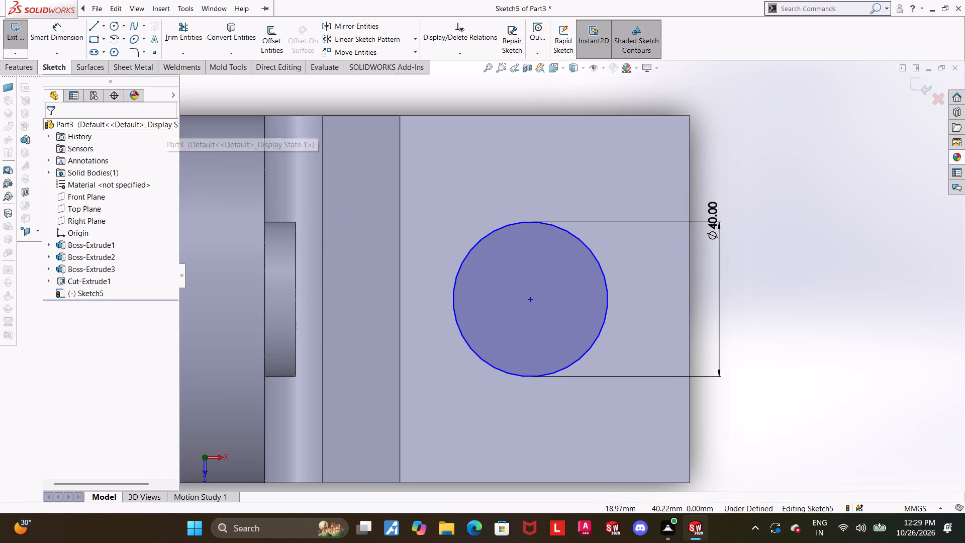
{"action": "left_click_drag", "start_coordinate": [93, 27], "coordinate": [100, 26]}
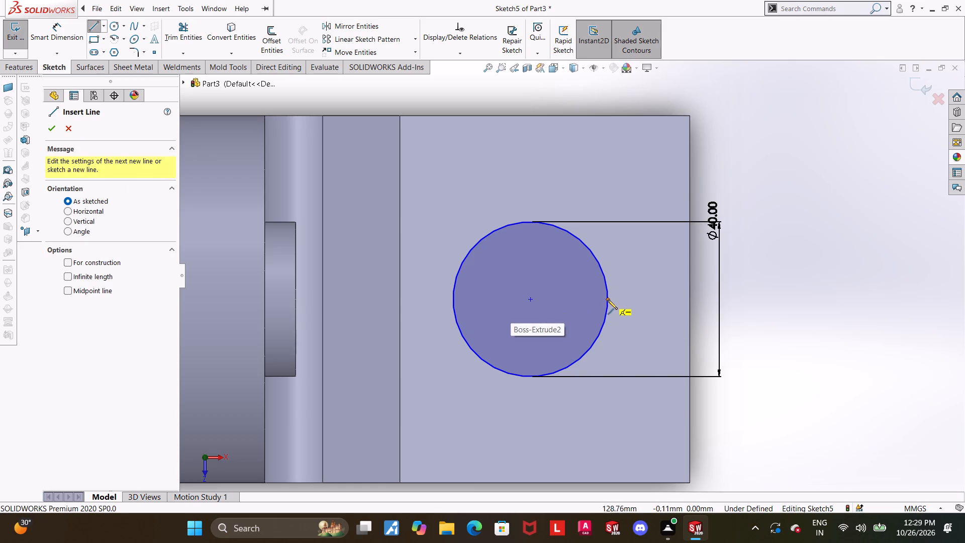
{"action": "left_click", "coordinate": [608, 300]}
{"action": "left_click", "coordinate": [689, 300]}
{"action": "key", "text": "Escape"}
{"action": "key", "text": "Escape"}
{"action": "key", "text": "Escape"}
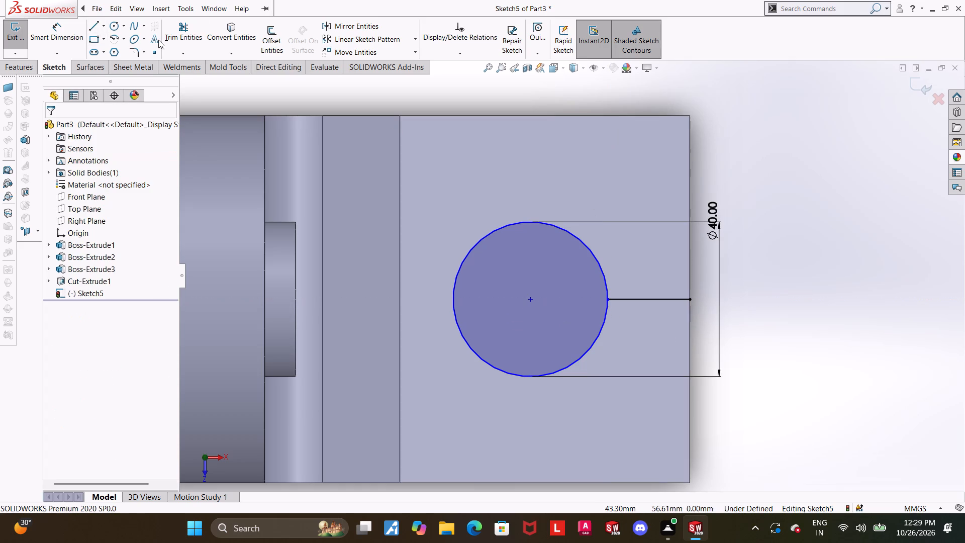
Offset the horizontal line 5 mm bi-directionally, with dimensions added.
{"action": "left_click", "coordinate": [258, 33]}
{"action": "key", "text": "Escape"}
{"action": "left_click", "coordinate": [266, 37]}
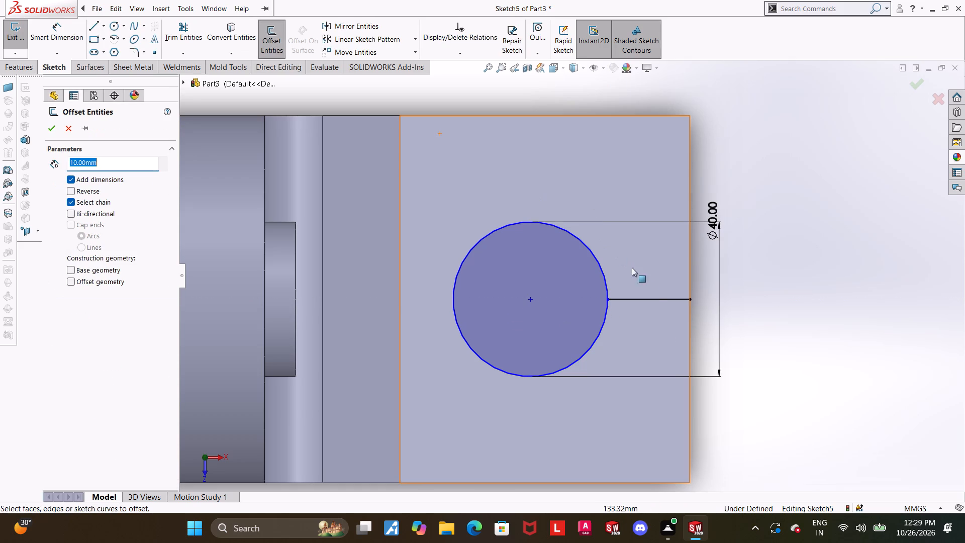
{"action": "left_click", "coordinate": [648, 302]}
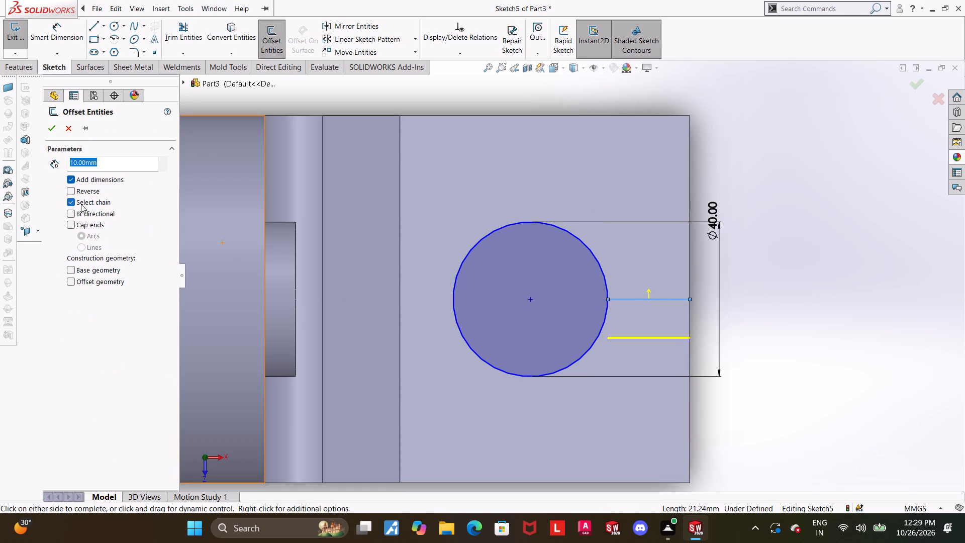
{"action": "left_click", "coordinate": [74, 213]}
{"action": "left_click_drag", "start_coordinate": [129, 162], "coordinate": [15, 160]}
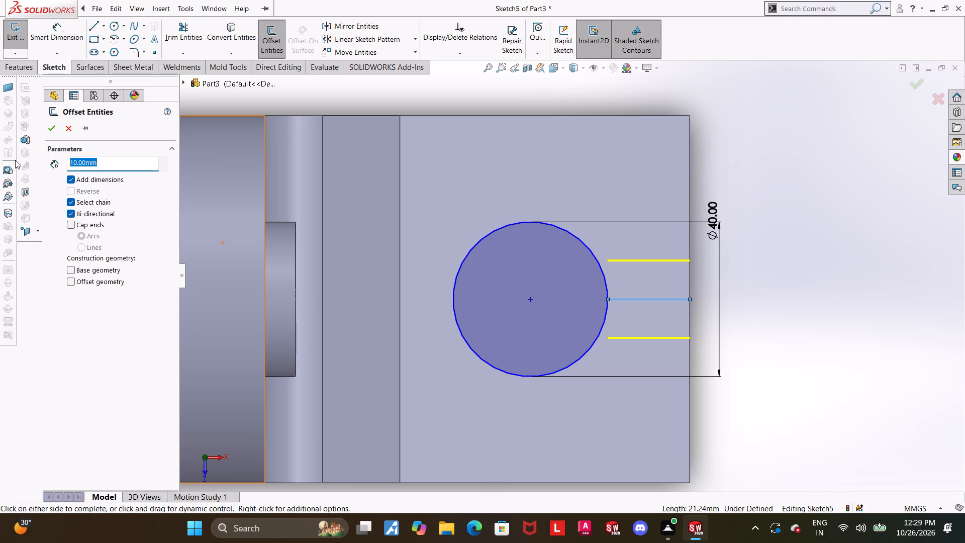
{"action": "key", "text": "1"}
{"action": "key", "text": "0"}
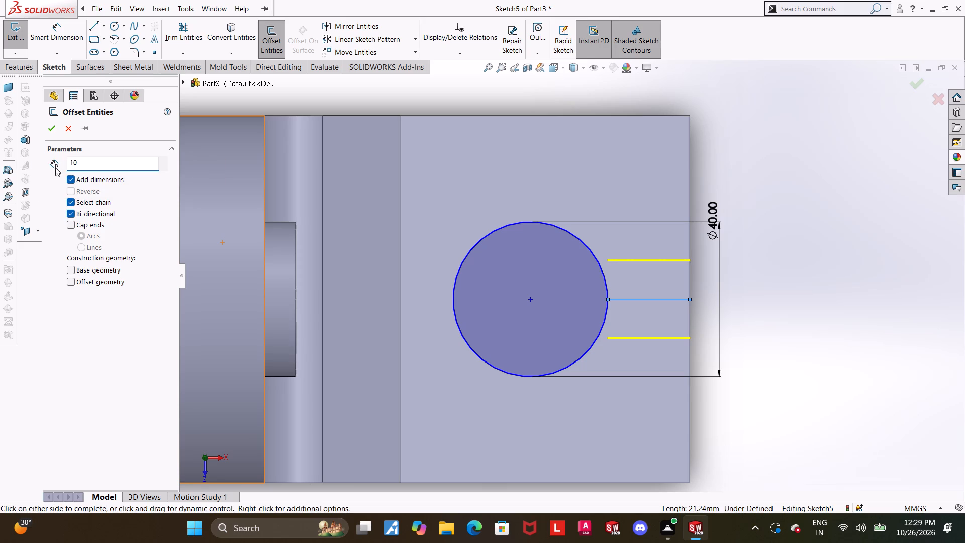
{"action": "left_click_drag", "start_coordinate": [94, 165], "coordinate": [60, 164]}
{"action": "key", "text": "5"}
{"action": "key", "text": "Return"}
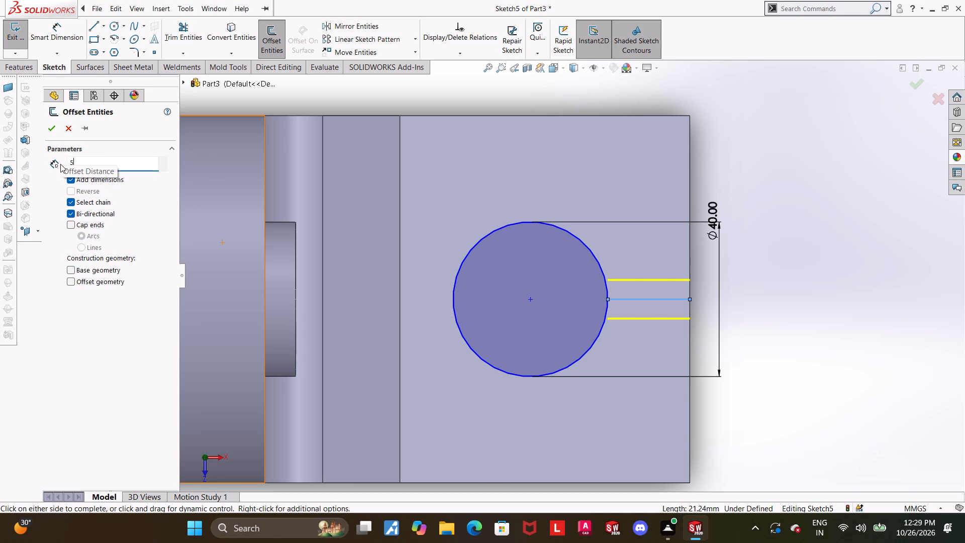
{"action": "left_click", "coordinate": [58, 129]}
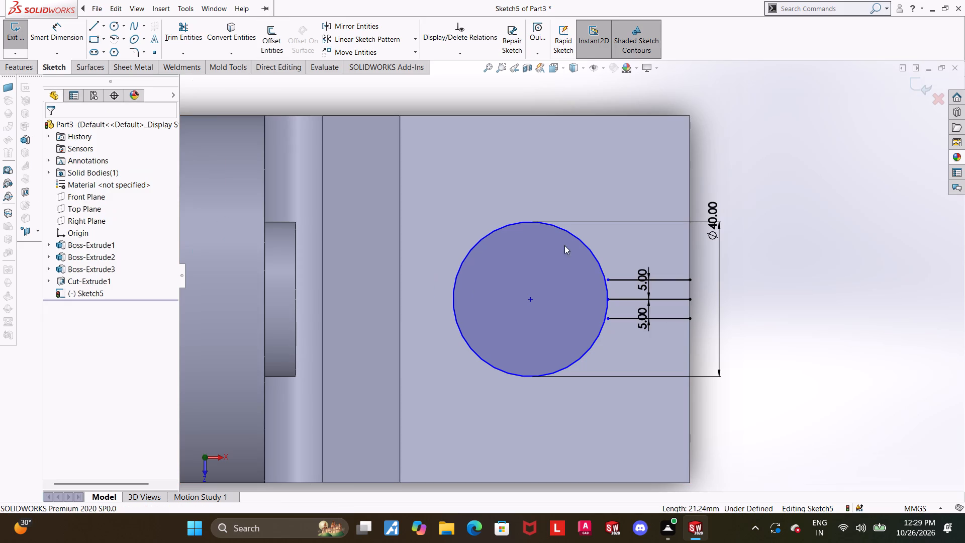
{"action": "key", "text": "Escape"}
Extend the two offset lines to meet the circle.
{"action": "left_click", "coordinate": [201, 56]}
{"action": "left_click", "coordinate": [200, 81]}
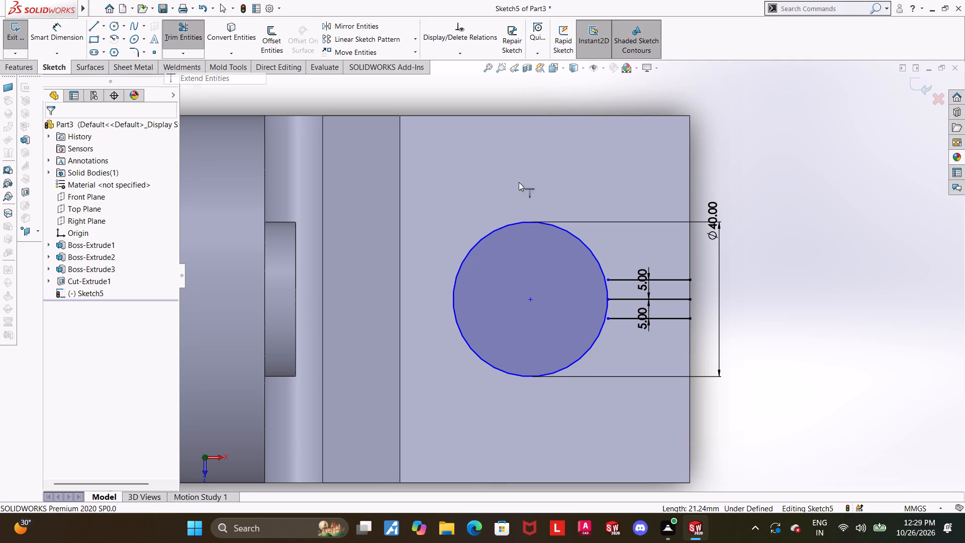
{"action": "left_click", "coordinate": [611, 282]}
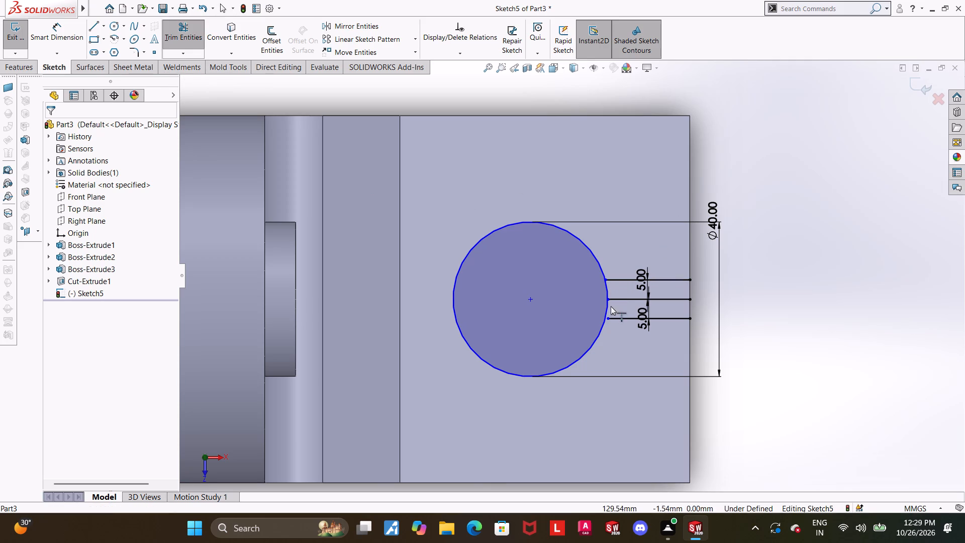
{"action": "left_click", "coordinate": [613, 317]}
{"action": "scroll", "coordinate": [690, 321], "scroll_direction": "down", "scroll_amount": 2}
{"action": "key", "text": "Escape"}
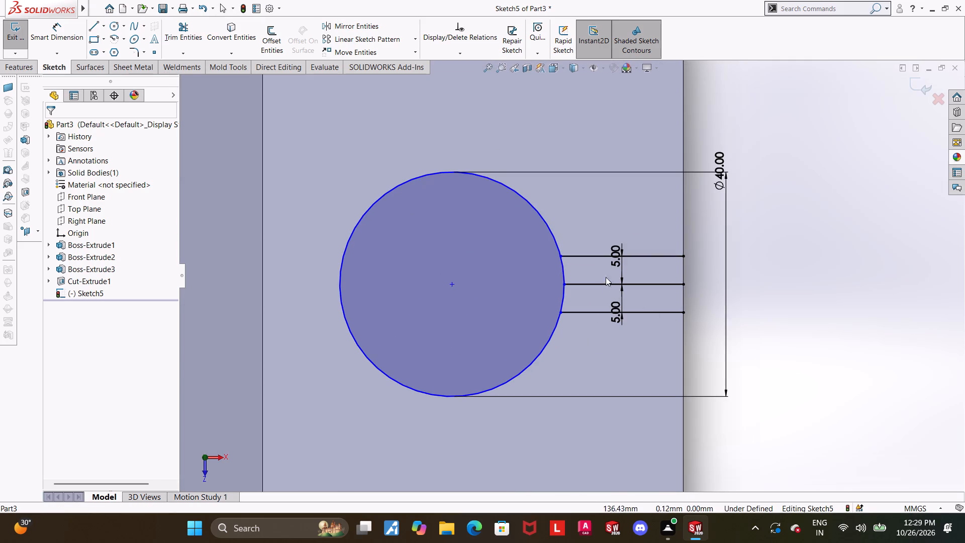
{"action": "key", "text": "Escape"}
Trim away the middle line between the two offset lines.
{"action": "left_click_drag", "start_coordinate": [185, 31], "coordinate": [192, 30]}
{"action": "left_click_drag", "start_coordinate": [650, 302], "coordinate": [640, 268]}
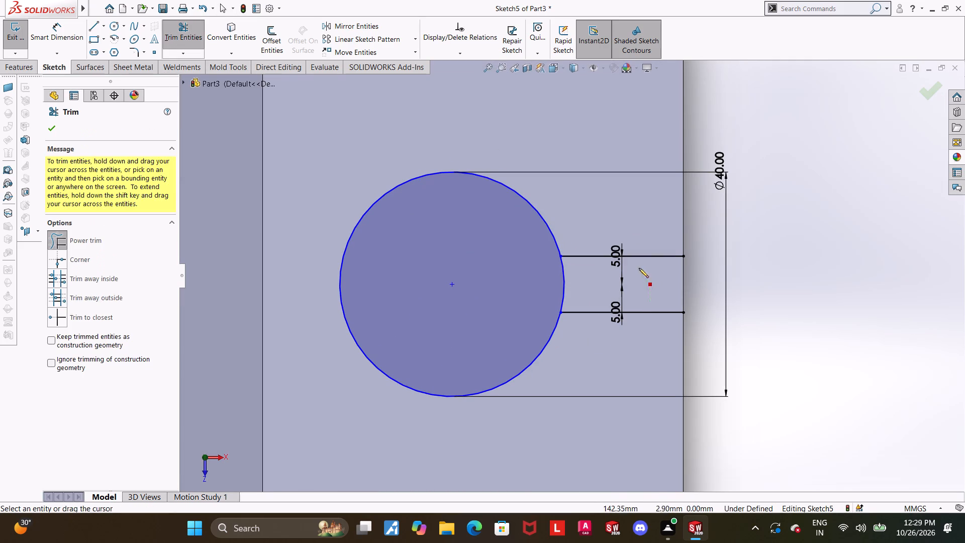
{"action": "key", "text": "Escape"}
Close the outer ends of the two offset lines with a 10 mm vertical line along the foot's outer edge.
{"action": "double_click", "coordinate": [91, 28]}
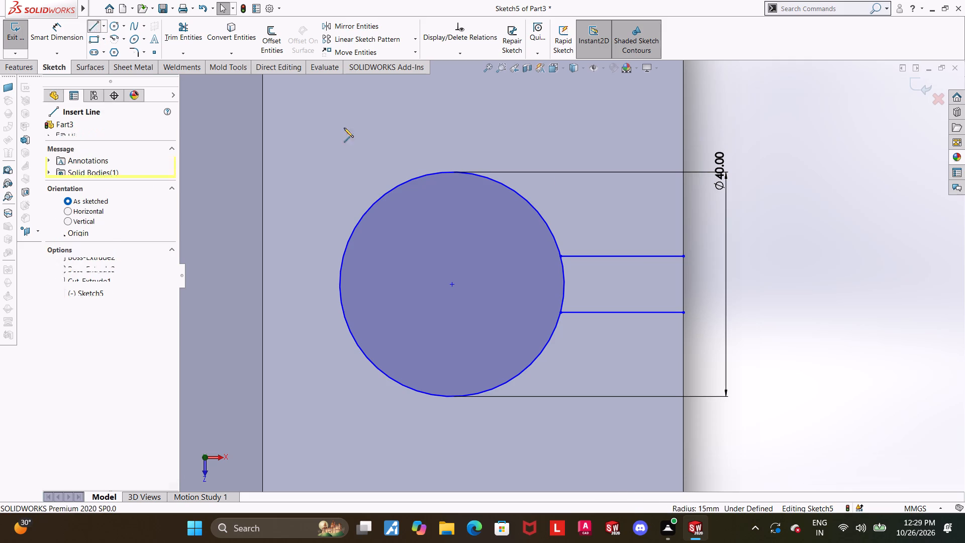
{"action": "left_click", "coordinate": [682, 256]}
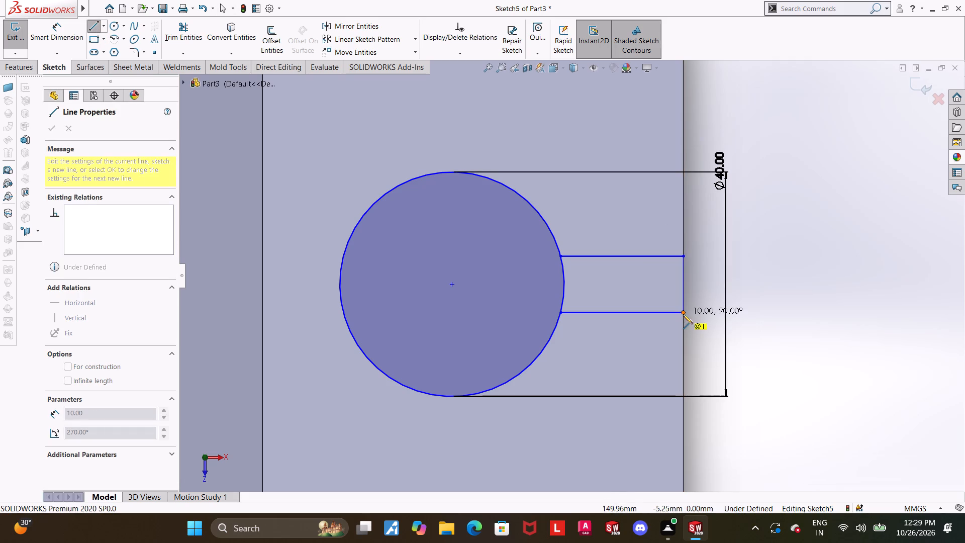
{"action": "left_click", "coordinate": [683, 314]}
{"action": "key", "text": "Escape"}
{"action": "key", "text": "Escape"}
{"action": "key", "text": "Escape"}
Trim the circle's arc between the two offset lines so circle and channel form one profile.
{"action": "left_click", "coordinate": [166, 33]}
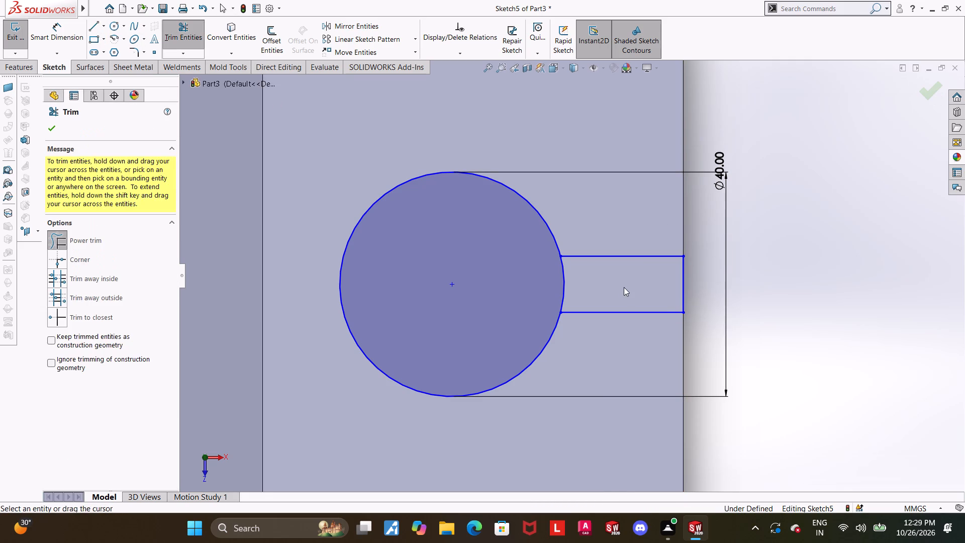
{"action": "left_click_drag", "start_coordinate": [620, 286], "coordinate": [519, 277]}
{"action": "scroll", "coordinate": [585, 288], "scroll_direction": "up", "scroll_amount": 3}
{"action": "scroll", "coordinate": [523, 273], "scroll_direction": "down", "scroll_amount": 1}
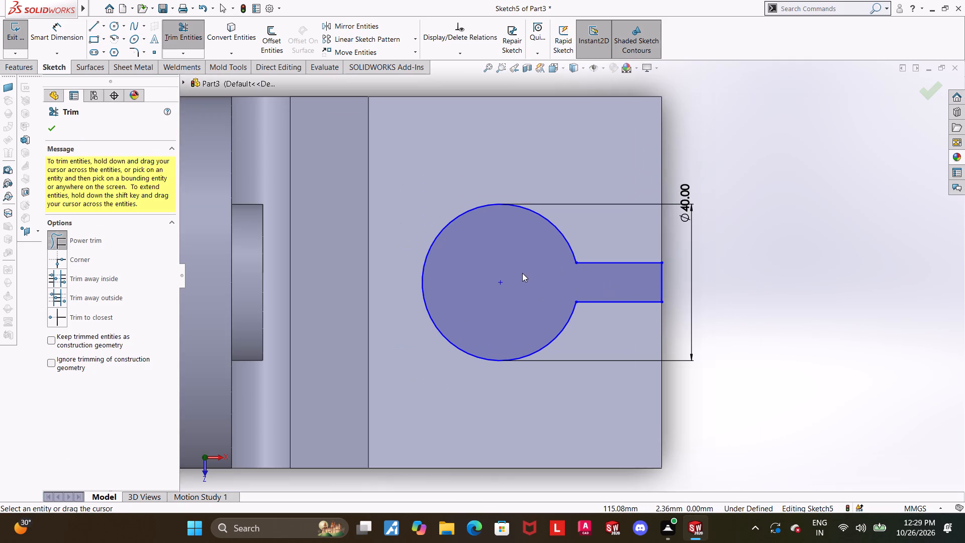
{"action": "scroll", "coordinate": [502, 260], "scroll_direction": "down", "scroll_amount": 1}
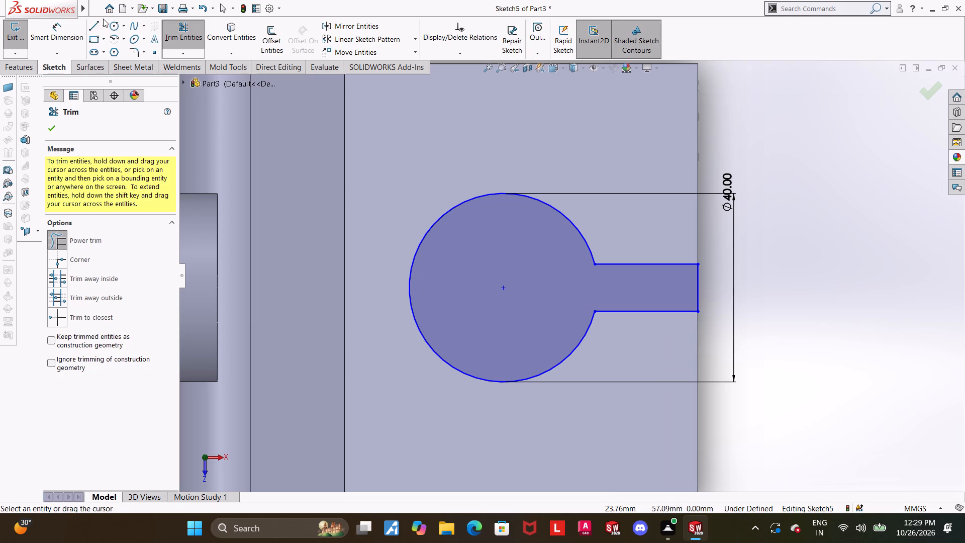
Sketch two horizontal lines between the circle and the flat strip's edge beside the fillet, level with the outer channel's lines.
{"action": "left_click", "coordinate": [96, 23]}
{"action": "left_click", "coordinate": [99, 22]}
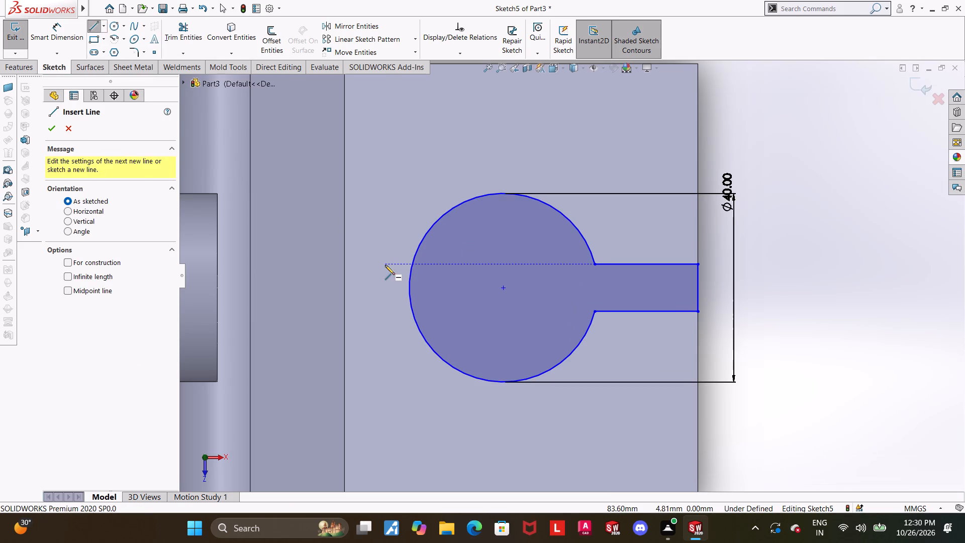
{"action": "left_click", "coordinate": [414, 263]}
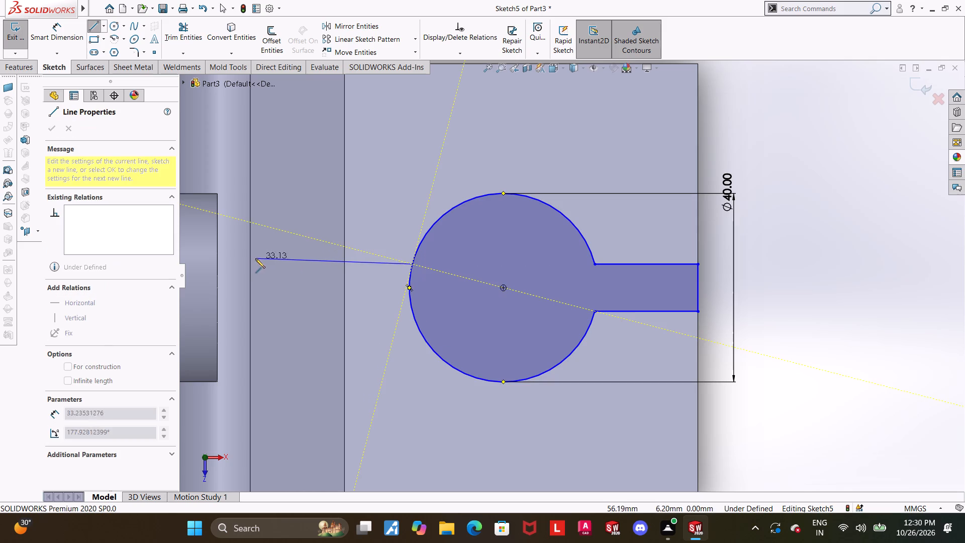
{"action": "left_click", "coordinate": [249, 265]}
{"action": "key", "text": "Escape"}
{"action": "key", "text": "Escape"}
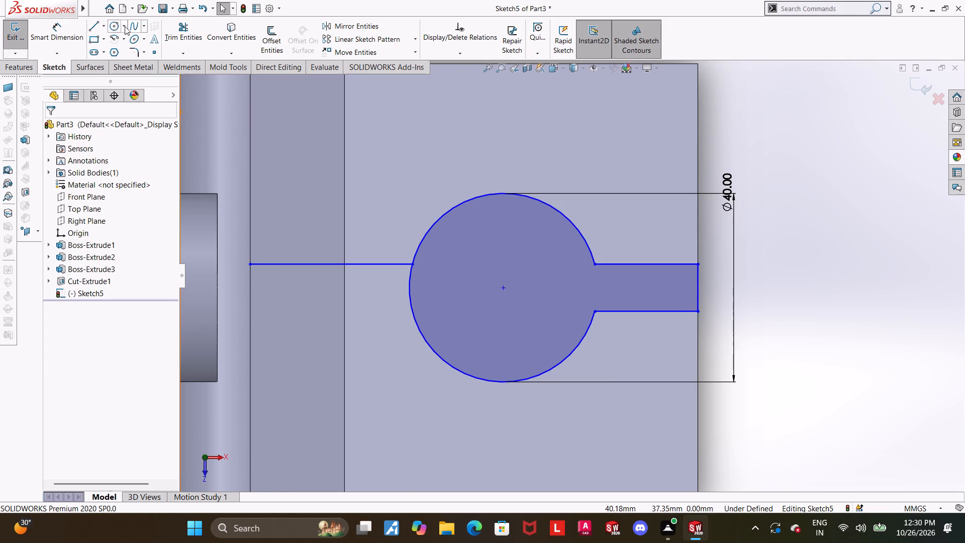
{"action": "left_click", "coordinate": [95, 32]}
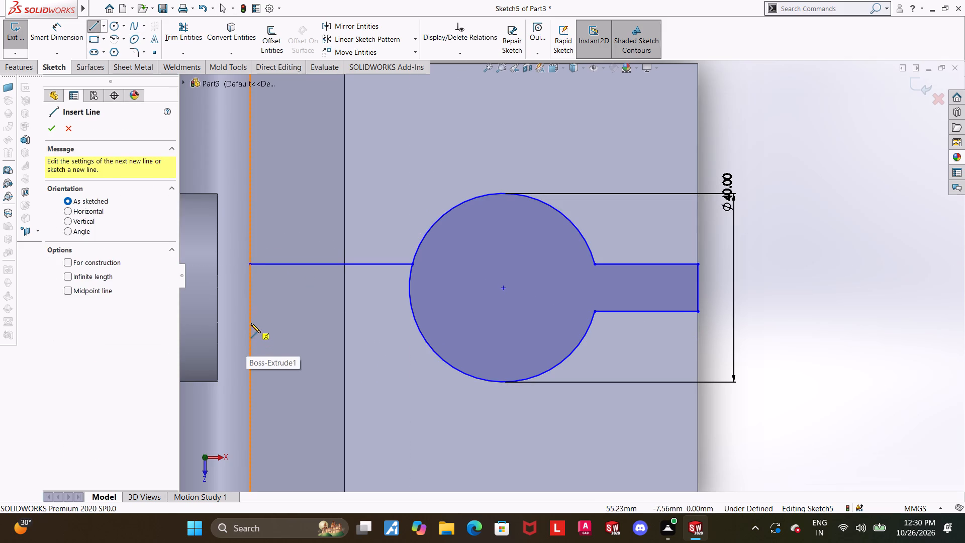
{"action": "left_click", "coordinate": [252, 312]}
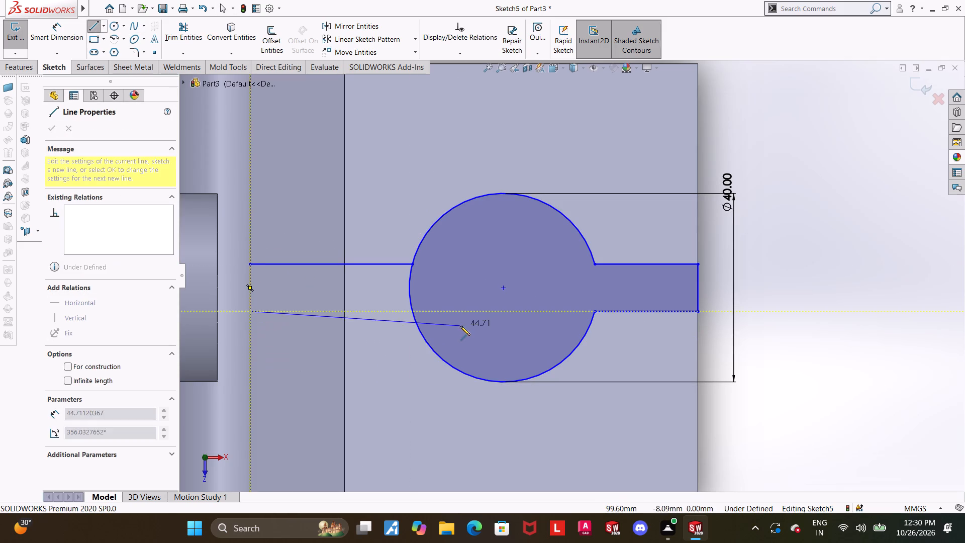
{"action": "left_click", "coordinate": [412, 312]}
{"action": "key", "text": "Escape"}
{"action": "key", "text": "Escape"}
{"action": "key", "text": "Escape"}
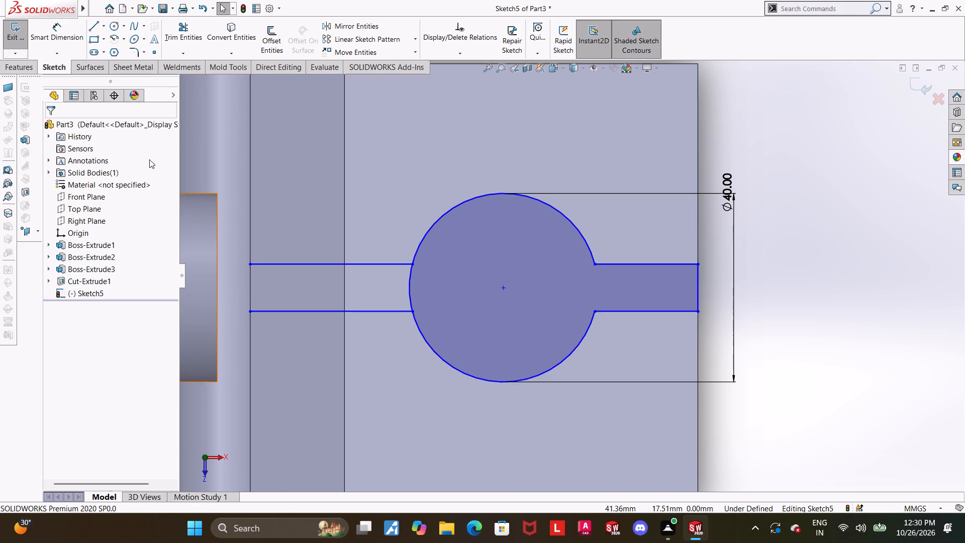
Join the ends of the two new lines with a vertical line along the flat strip's edge beside the fillet.
{"action": "left_click", "coordinate": [91, 30]}
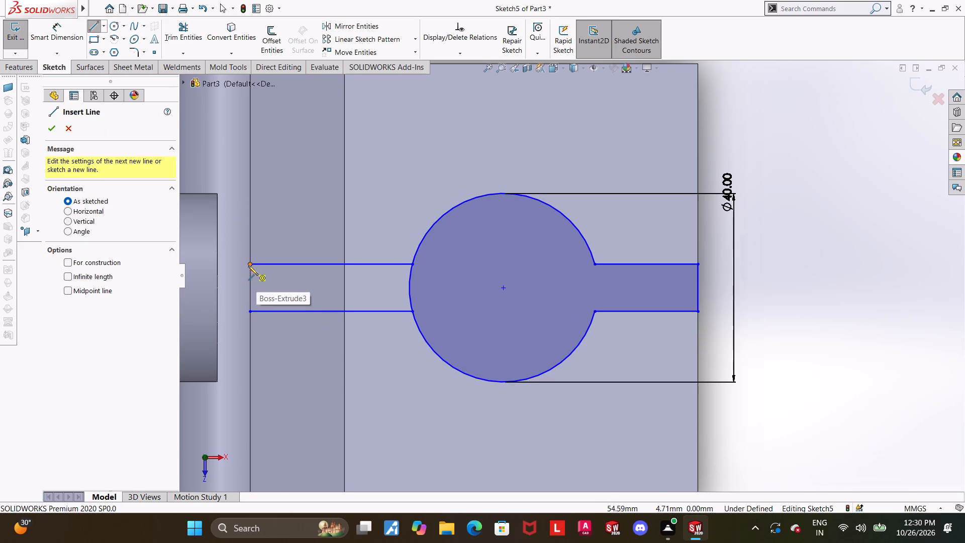
{"action": "left_click", "coordinate": [250, 265]}
{"action": "left_click", "coordinate": [249, 310]}
{"action": "key", "text": "Escape"}
{"action": "key", "text": "Escape"}
{"action": "key", "text": "Escape"}
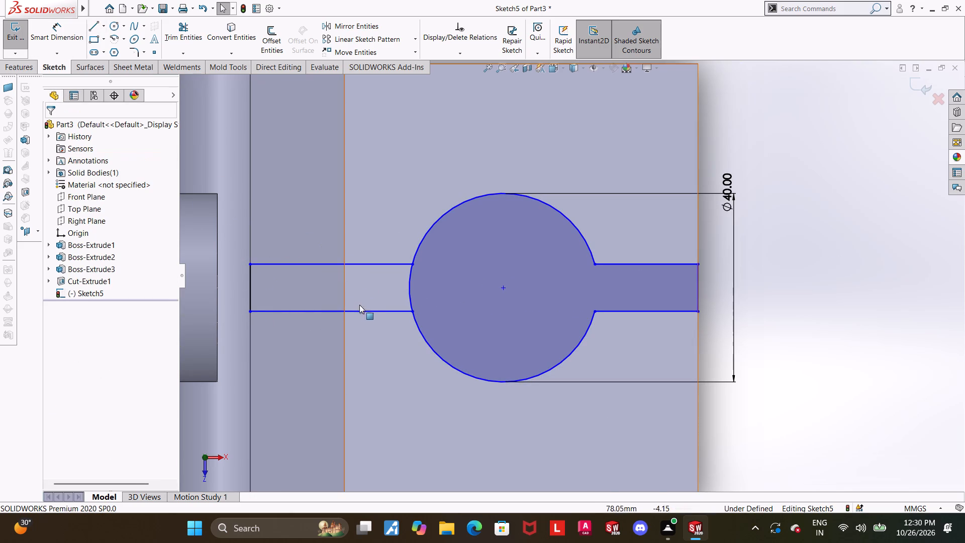
Make the inner channel's two horizontal lines collinear with the matching lines of the outer channel.
{"action": "left_click", "coordinate": [362, 262]}
{"action": "left_click", "coordinate": [633, 264], "text": "ctrl"}
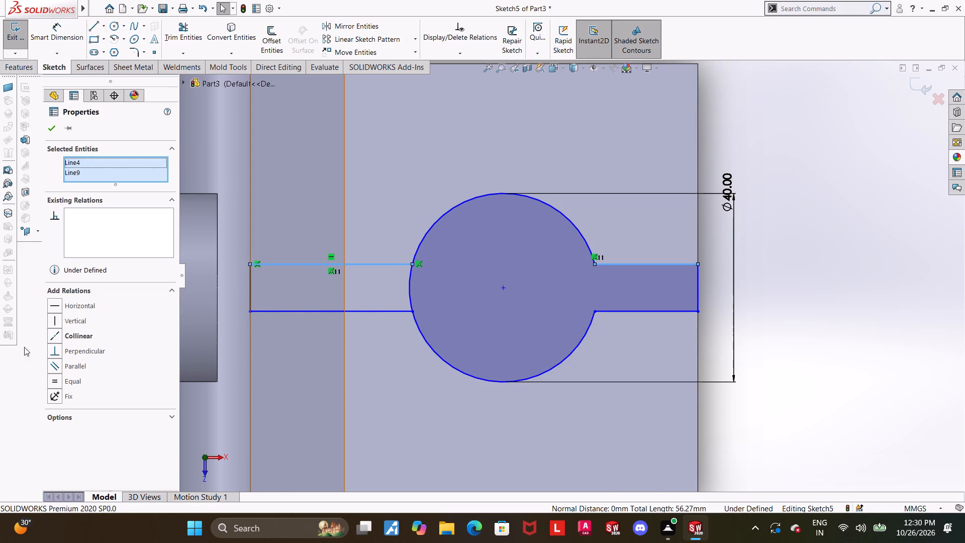
{"action": "left_click", "coordinate": [47, 340]}
{"action": "left_click", "coordinate": [49, 334]}
{"action": "left_click", "coordinate": [309, 393]}
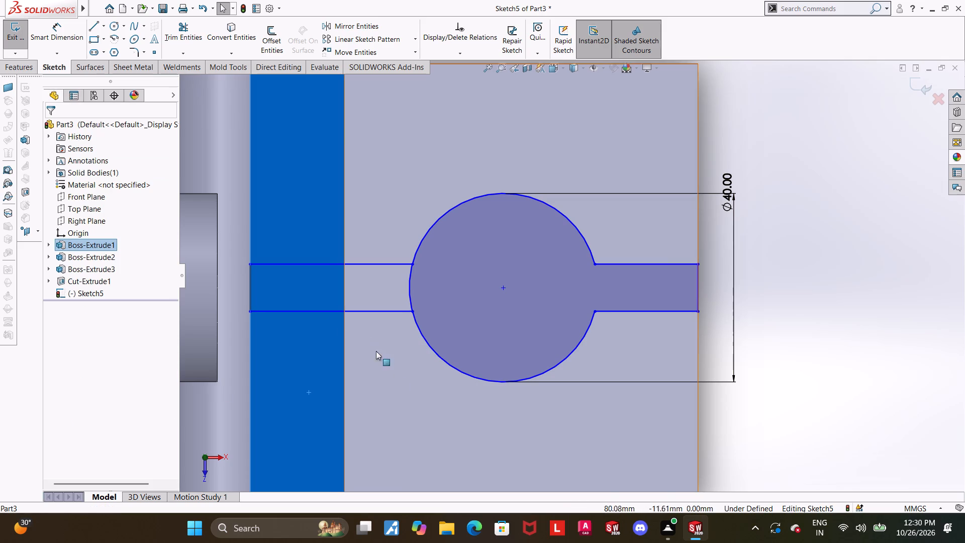
{"action": "left_click", "coordinate": [771, 399]}
{"action": "left_click", "coordinate": [391, 312]}
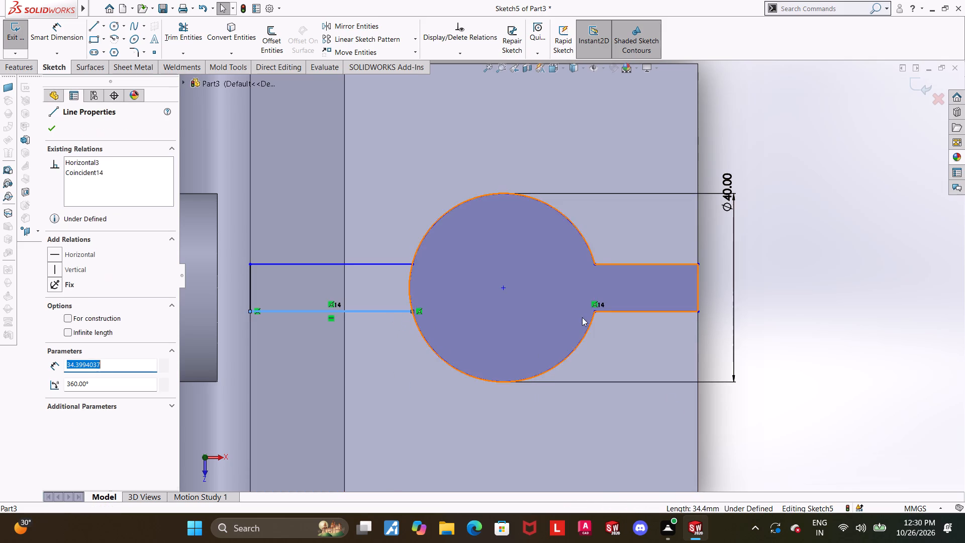
{"action": "left_click", "coordinate": [613, 309], "text": "ctrl"}
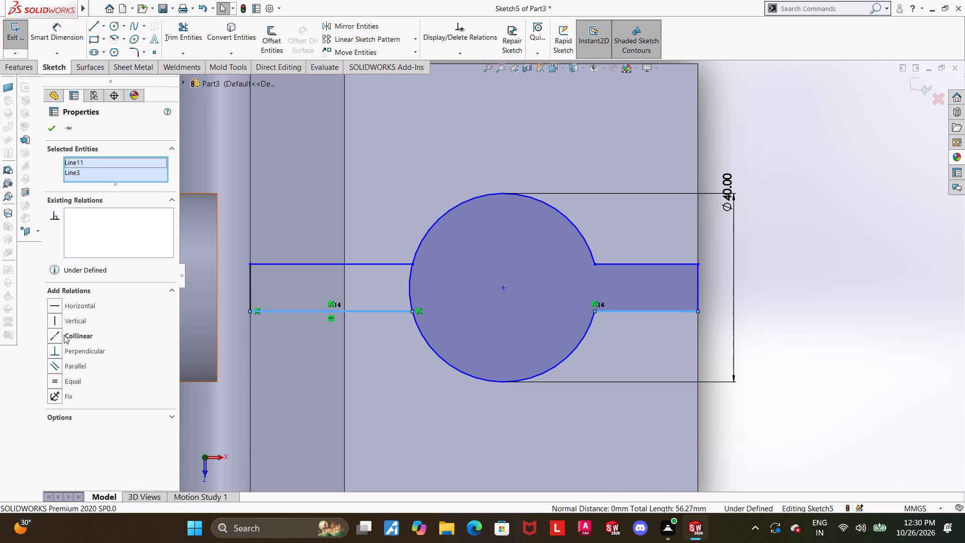
{"action": "left_click", "coordinate": [60, 334]}
{"action": "left_click", "coordinate": [838, 331]}
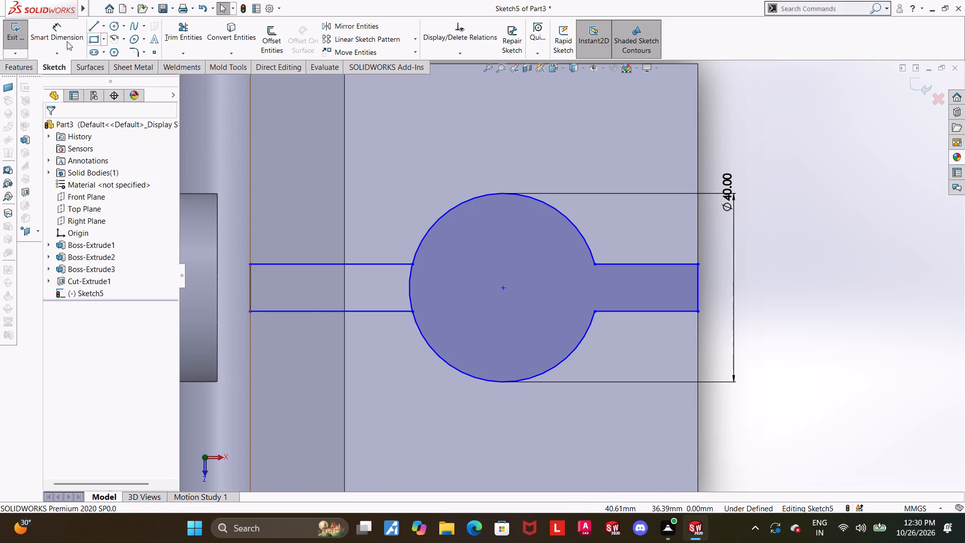
Dimension the channel's end line at the foot's outer edge to 10 mm.
{"action": "left_click", "coordinate": [63, 39]}
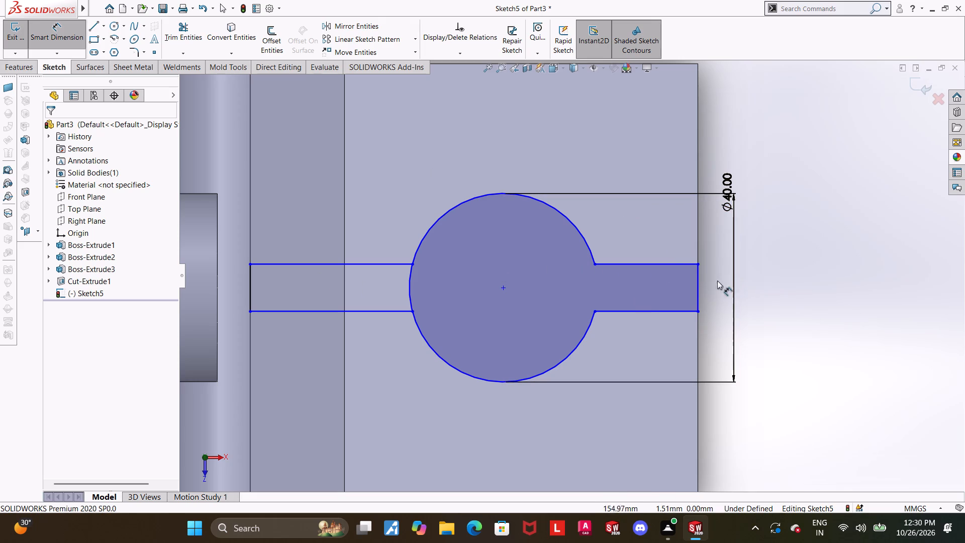
{"action": "left_click", "coordinate": [700, 280]}
{"action": "left_click", "coordinate": [751, 284]}
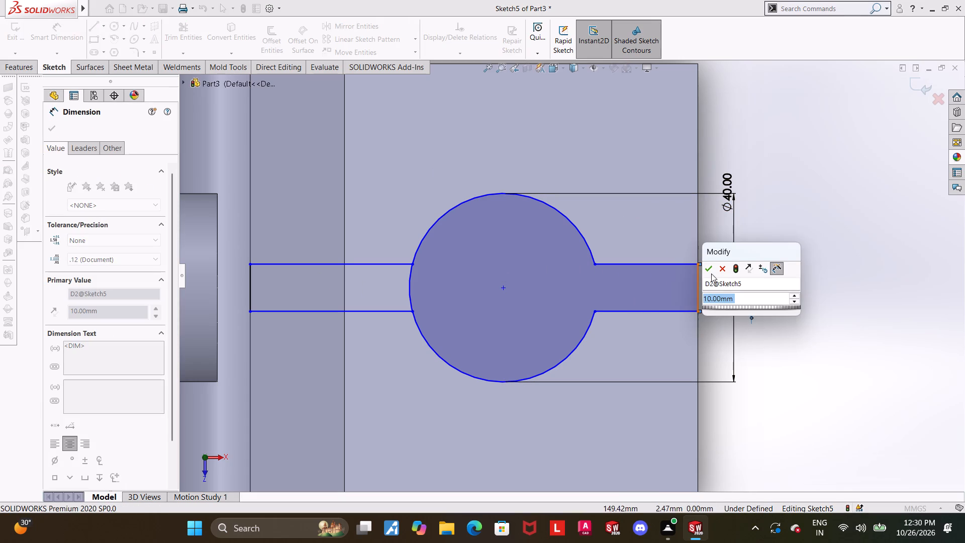
{"action": "left_click", "coordinate": [714, 273]}
{"action": "key", "text": "Escape"}
{"action": "key", "text": "Escape"}
{"action": "key", "text": "Escape"}
Trim the circle's arc between the inner channel's lines so both channels and the circle form one closed profile.
{"action": "scroll", "coordinate": [828, 361], "scroll_direction": "up", "scroll_amount": 1}
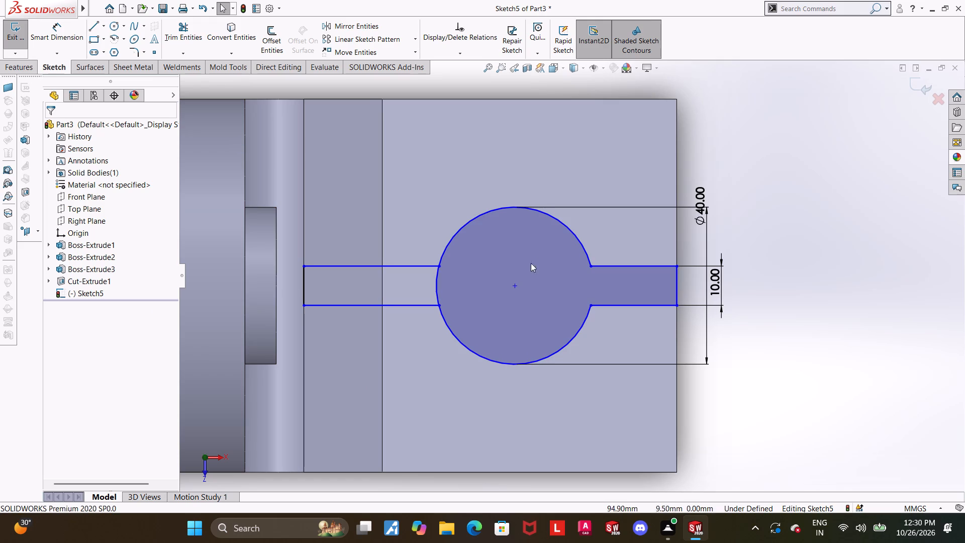
{"action": "left_click", "coordinate": [197, 28]}
{"action": "left_click_drag", "start_coordinate": [460, 277], "coordinate": [429, 279]}
{"action": "key", "text": "Escape"}
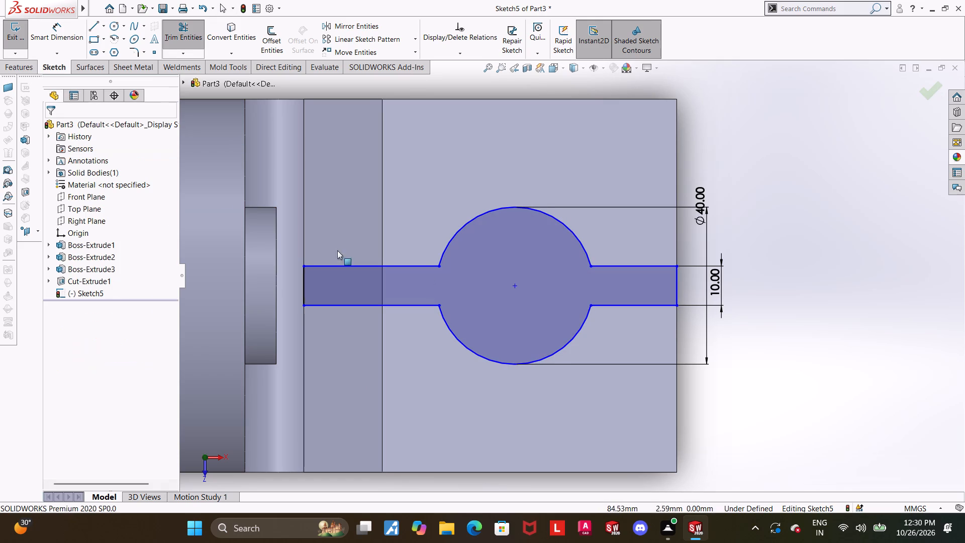
Dimension the distance from the circle's center to the foot's outer edge and set it to 40 mm.
{"action": "left_click", "coordinate": [74, 32]}
{"action": "left_click", "coordinate": [74, 32]}
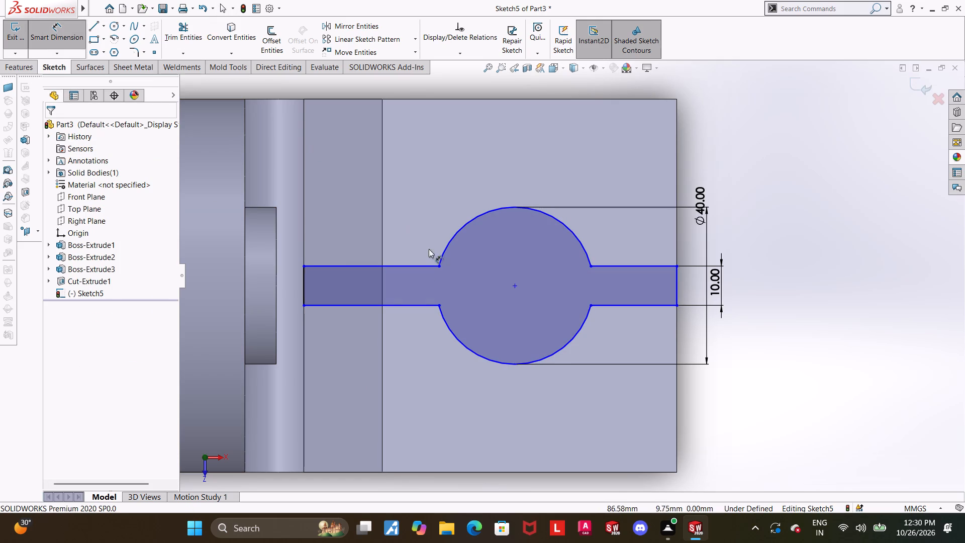
{"action": "left_click", "coordinate": [515, 285]}
{"action": "left_click", "coordinate": [675, 164]}
{"action": "scroll", "coordinate": [679, 173], "scroll_direction": "up", "scroll_amount": 3}
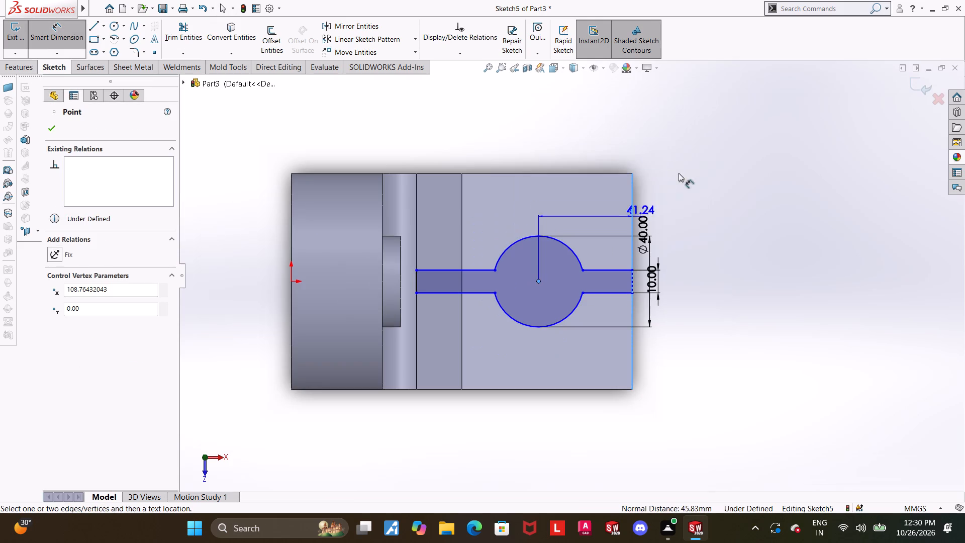
{"action": "scroll", "coordinate": [632, 121], "scroll_direction": "down", "scroll_amount": 1}
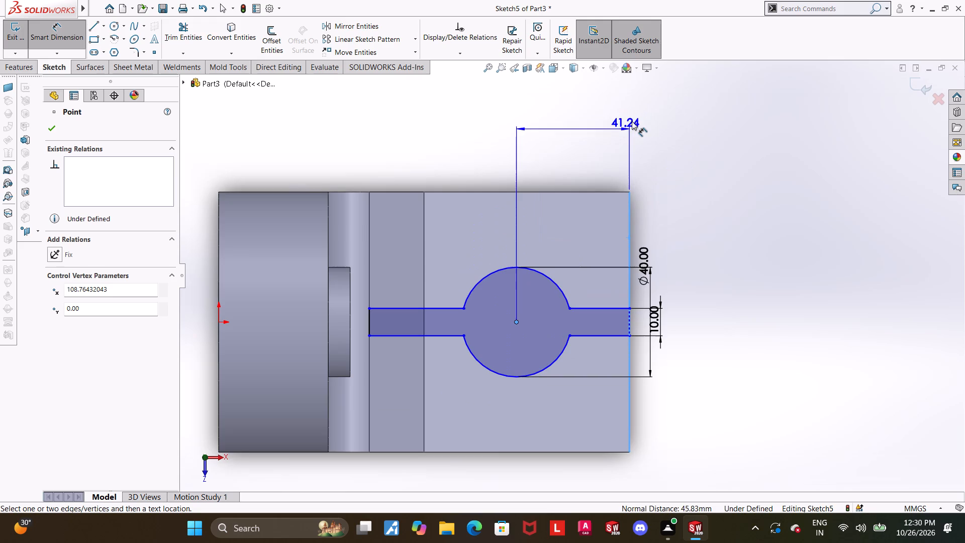
{"action": "scroll", "coordinate": [632, 121], "scroll_direction": "up", "scroll_amount": 1}
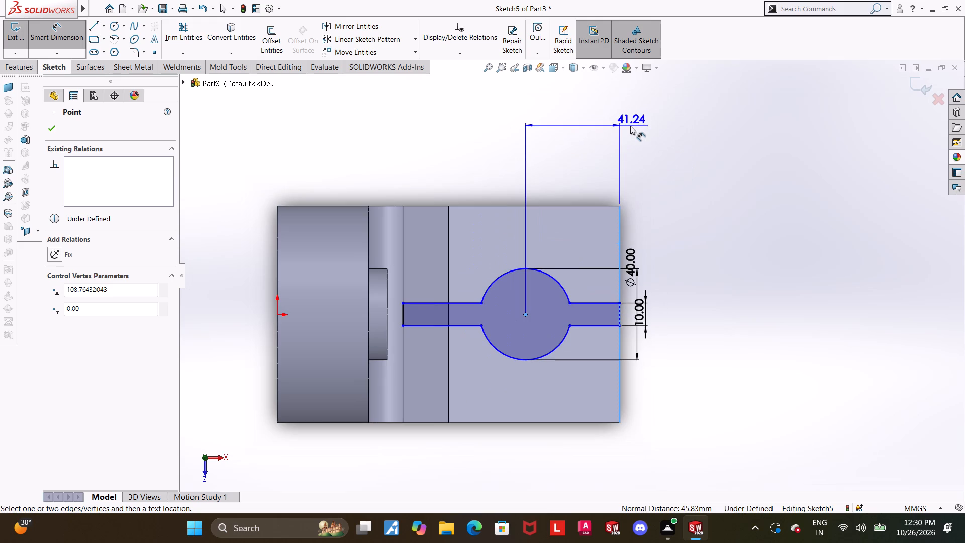
{"action": "left_click", "coordinate": [625, 132]}
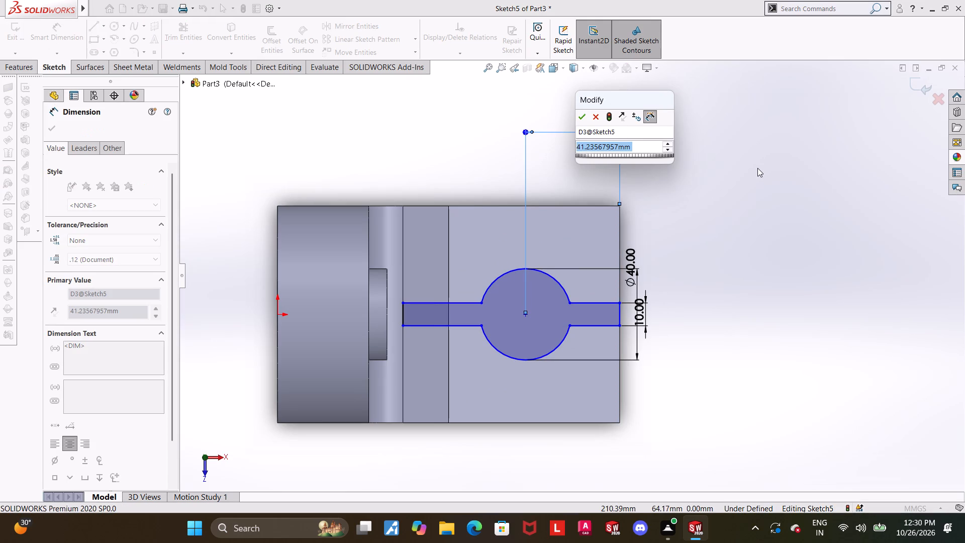
{"action": "type", "text": "40"}
{"action": "key", "text": "Return"}
{"action": "key", "text": "Escape"}
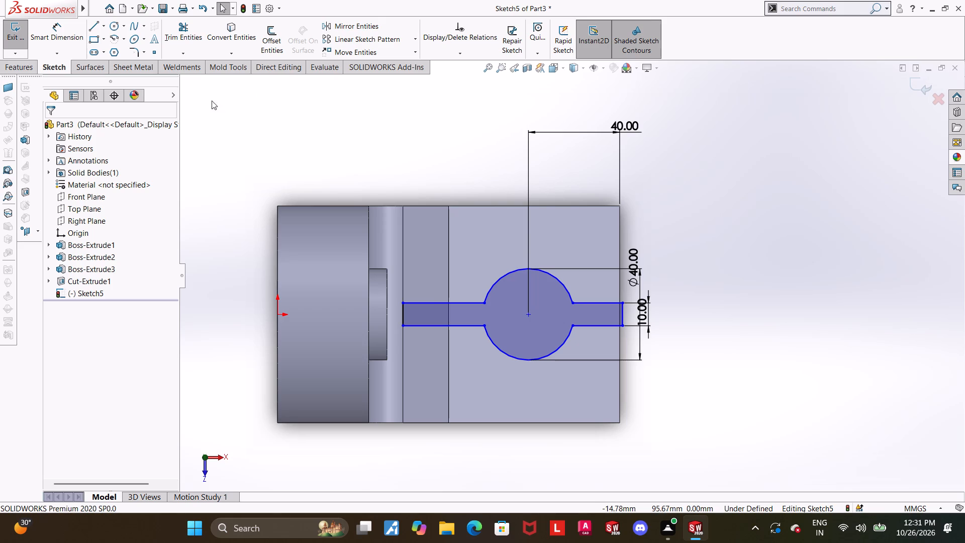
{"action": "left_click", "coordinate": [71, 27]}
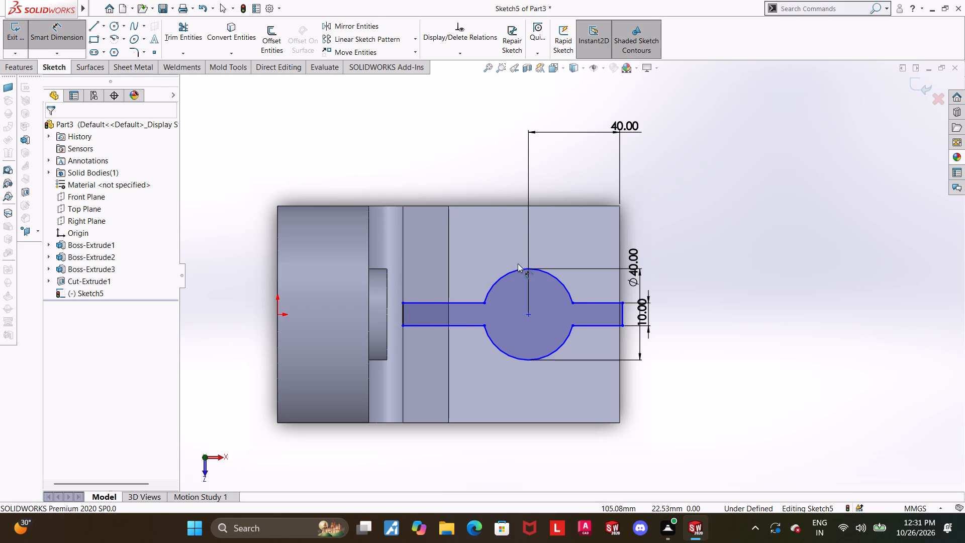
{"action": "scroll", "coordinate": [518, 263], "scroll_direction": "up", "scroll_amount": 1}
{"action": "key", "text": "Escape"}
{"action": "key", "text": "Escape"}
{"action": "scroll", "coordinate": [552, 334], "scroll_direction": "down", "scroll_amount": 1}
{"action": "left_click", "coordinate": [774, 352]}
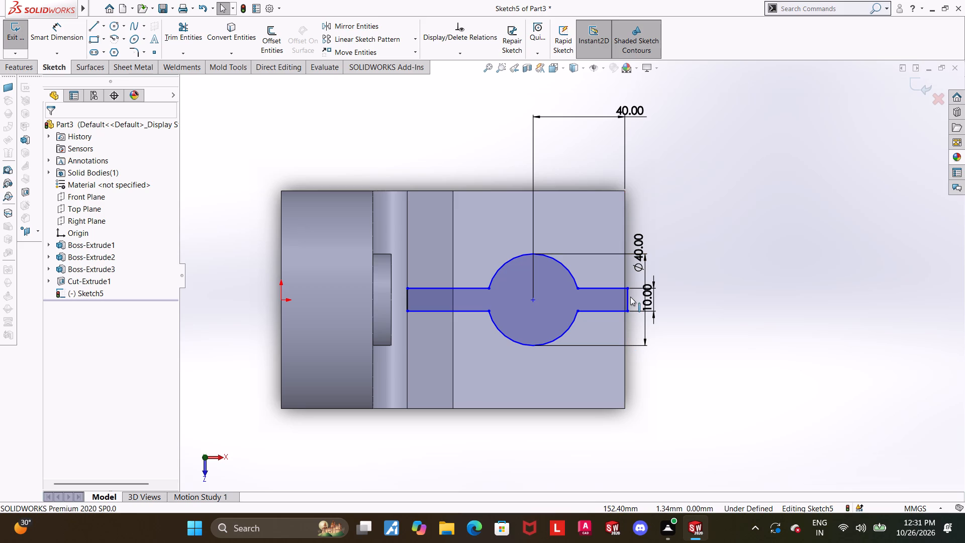
Make the outer channel's end line collinear with the foot's outer edge.
{"action": "left_click_drag", "start_coordinate": [629, 297], "coordinate": [620, 298]}
{"action": "left_click", "coordinate": [702, 334]}
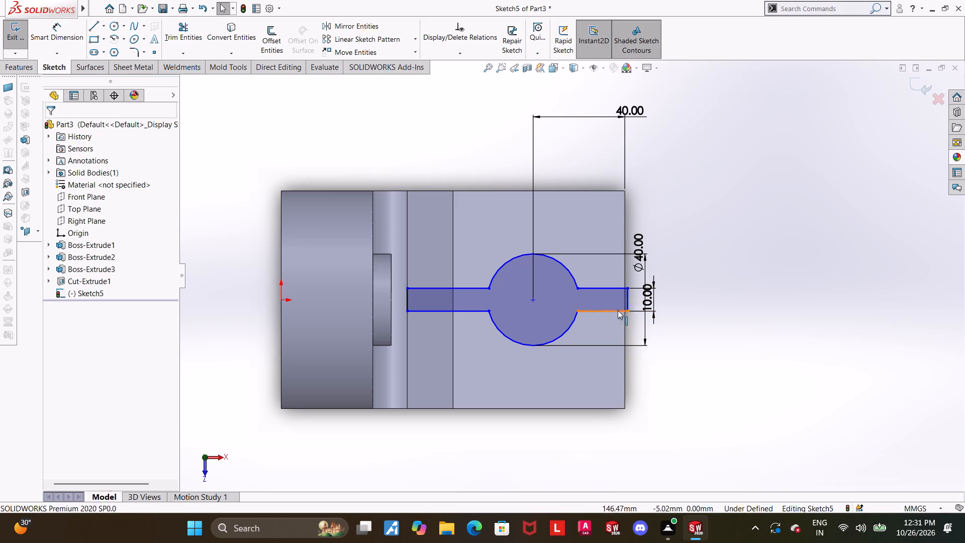
{"action": "left_click", "coordinate": [629, 298]}
{"action": "left_click", "coordinate": [623, 334], "text": "ctrl"}
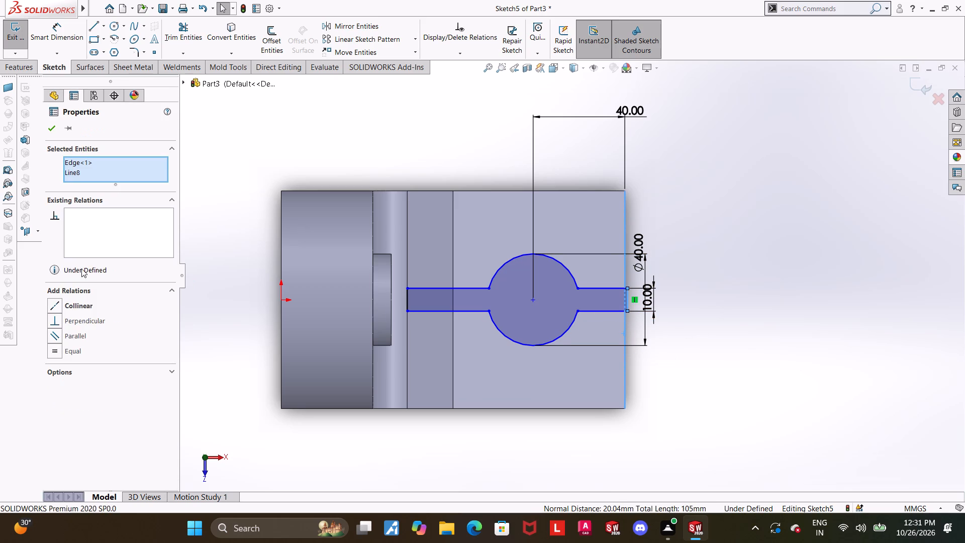
{"action": "left_click", "coordinate": [53, 310]}
{"action": "left_click", "coordinate": [738, 383]}
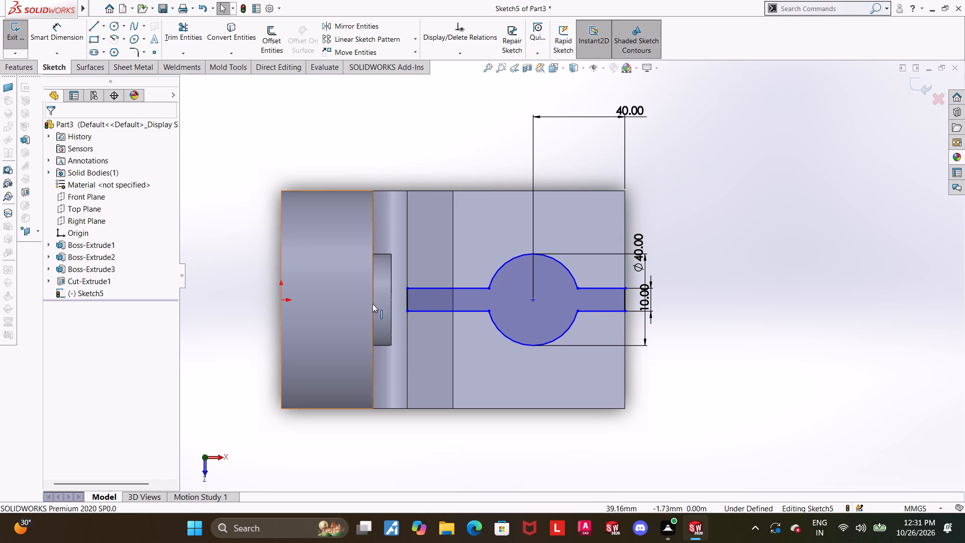
Add a horizontal relation between the circle's center and the origin.
{"action": "left_click", "coordinate": [531, 302]}
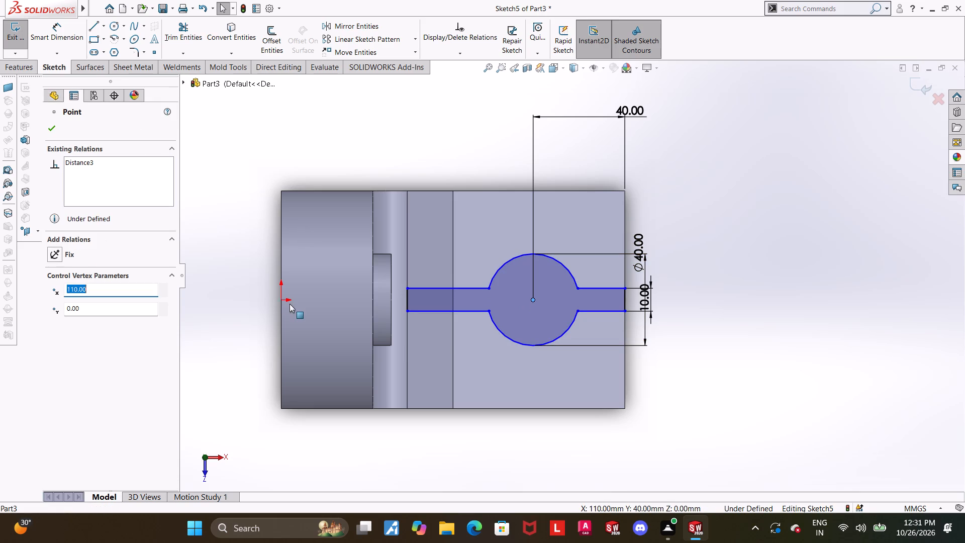
{"action": "left_click", "coordinate": [282, 302], "text": "ctrl"}
{"action": "left_click", "coordinate": [60, 307]}
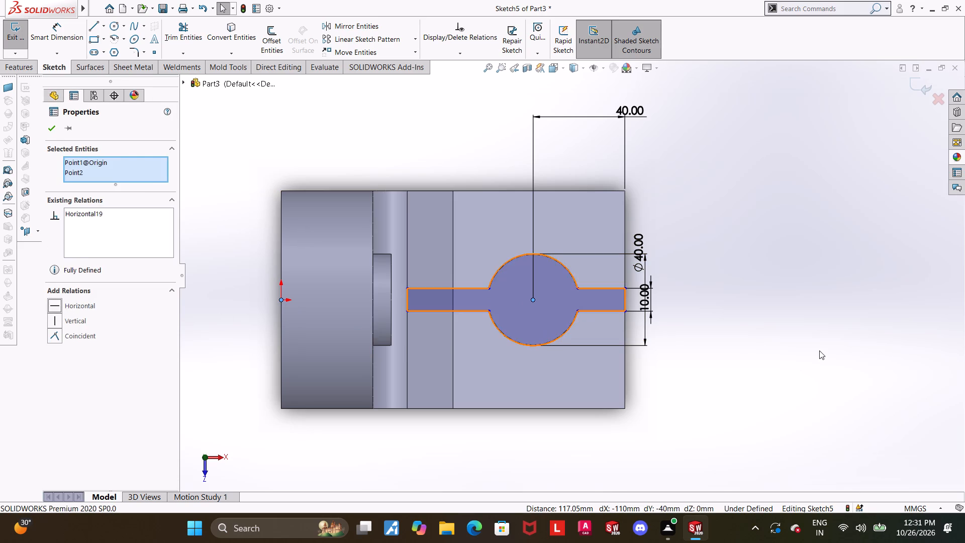
{"action": "left_click", "coordinate": [819, 350]}
Draw a short horizontal construction centerline starting at the circle's center.
{"action": "scroll", "coordinate": [577, 289], "scroll_direction": "down", "scroll_amount": 2}
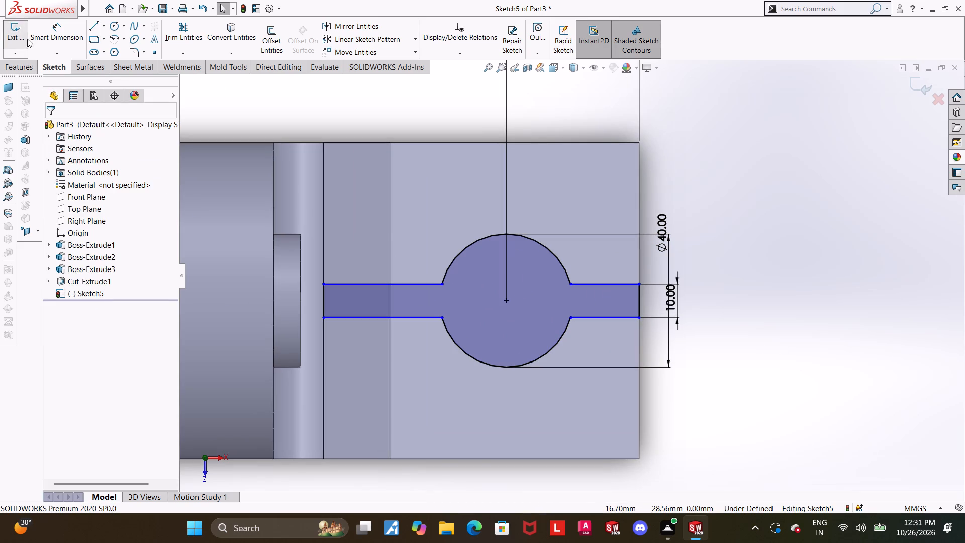
{"action": "left_click", "coordinate": [103, 29]}
{"action": "left_click", "coordinate": [104, 45]}
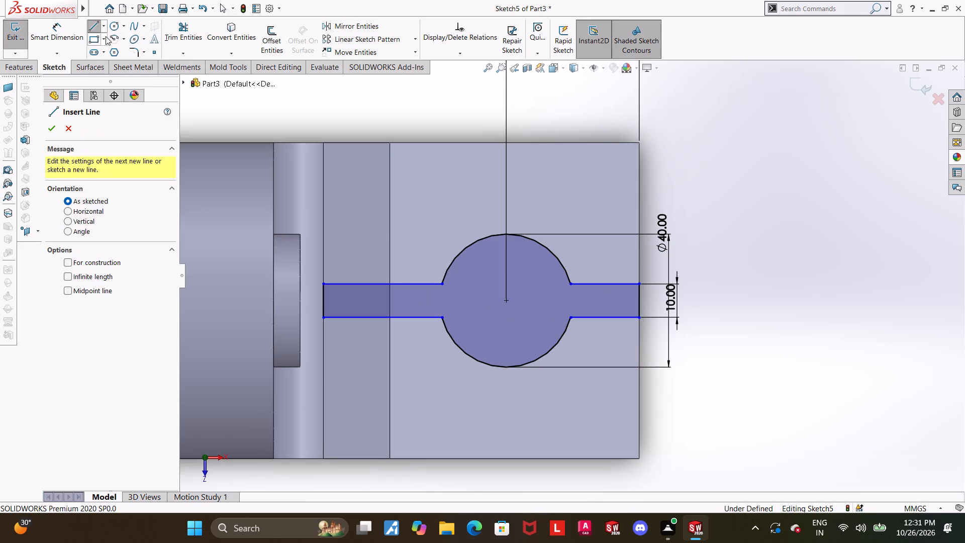
{"action": "key", "text": "Escape"}
{"action": "key", "text": "grave"}
{"action": "left_click", "coordinate": [105, 28]}
{"action": "left_click", "coordinate": [106, 51]}
{"action": "left_click", "coordinate": [508, 299]}
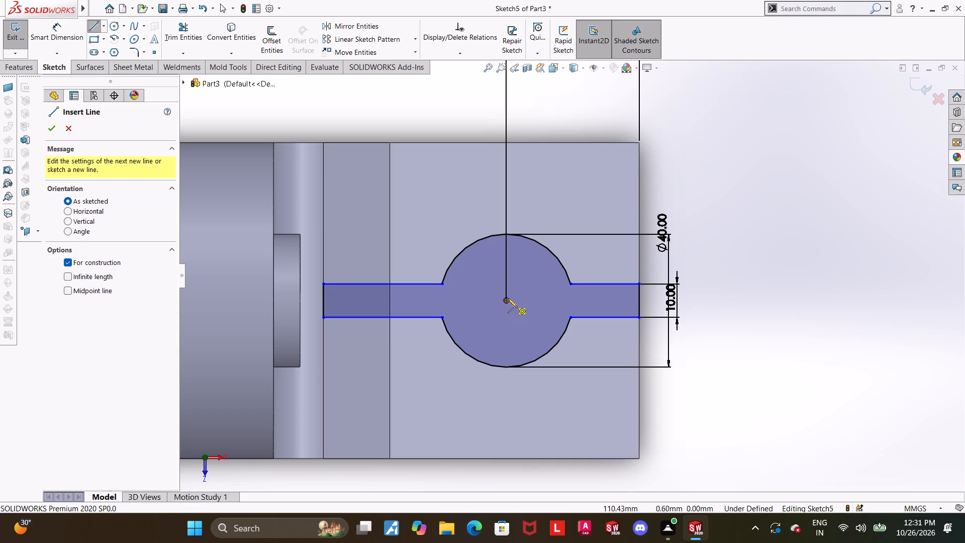
{"action": "left_click", "coordinate": [526, 298]}
{"action": "key", "text": "Escape"}
{"action": "key", "text": "Escape"}
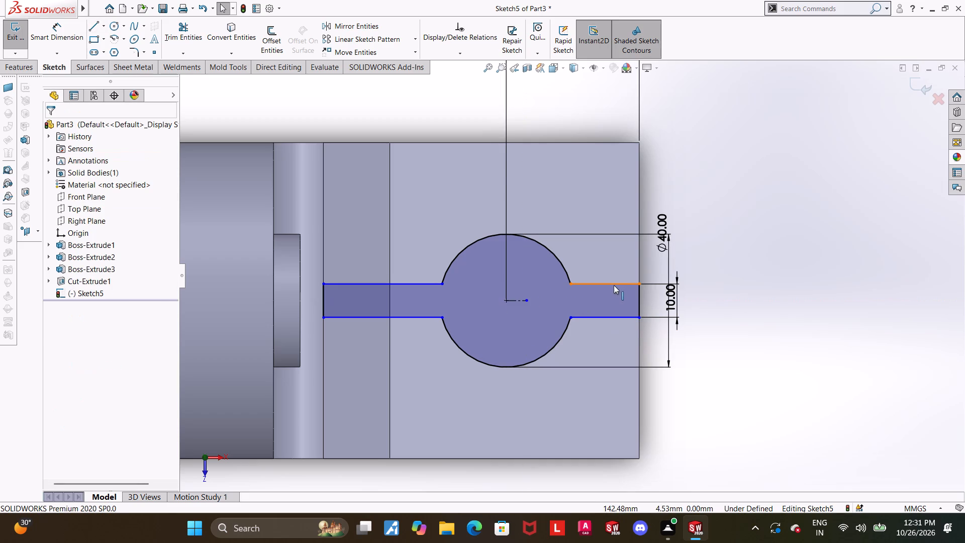
Make the outer channel's two horizontal lines symmetric about the short centerline.
{"action": "left_click", "coordinate": [614, 285]}
{"action": "left_click", "coordinate": [513, 298], "text": "ctrl"}
{"action": "left_click", "coordinate": [609, 318], "text": "ctrl"}
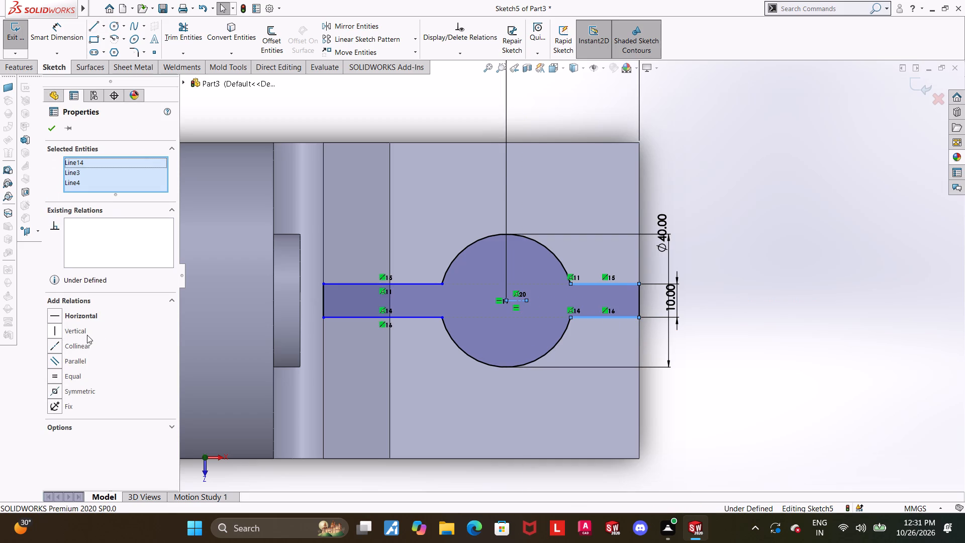
{"action": "left_click", "coordinate": [58, 387]}
{"action": "left_click", "coordinate": [811, 392]}
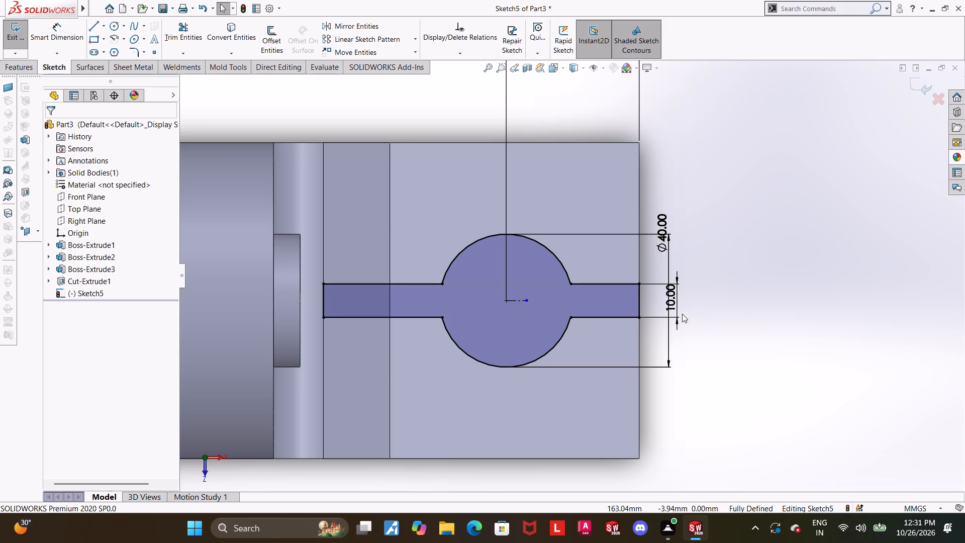
Exit the sketch and extrude-cut the circle-and-channel profile down through the foot, blind 65 mm deep.
{"action": "scroll", "coordinate": [735, 312], "scroll_direction": "up", "scroll_amount": 1}
{"action": "scroll", "coordinate": [461, 310], "scroll_direction": "down", "scroll_amount": 1}
{"action": "left_click", "coordinate": [730, 379]}
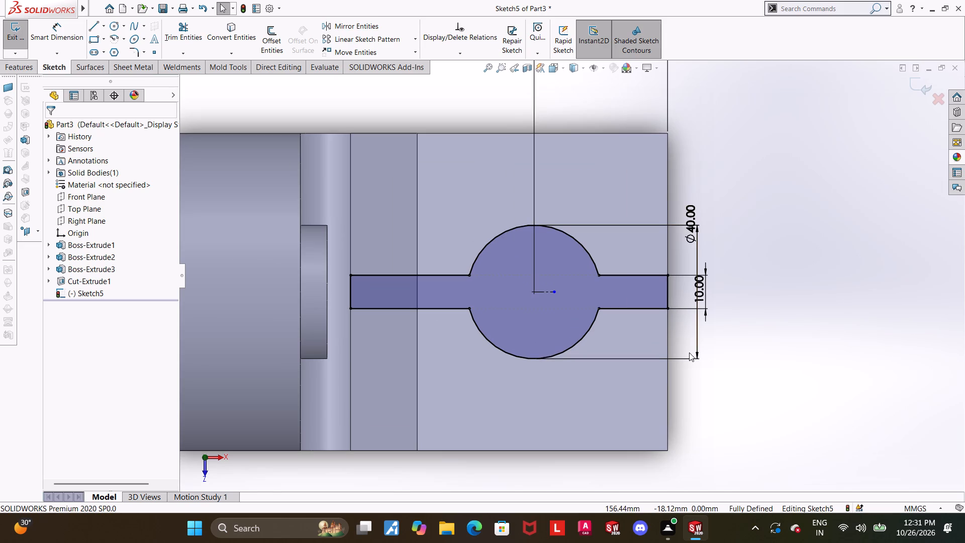
{"action": "middle_click_drag", "start_coordinate": [733, 343], "coordinate": [713, 209]}
{"action": "scroll", "coordinate": [713, 214], "scroll_direction": "up", "scroll_amount": 2}
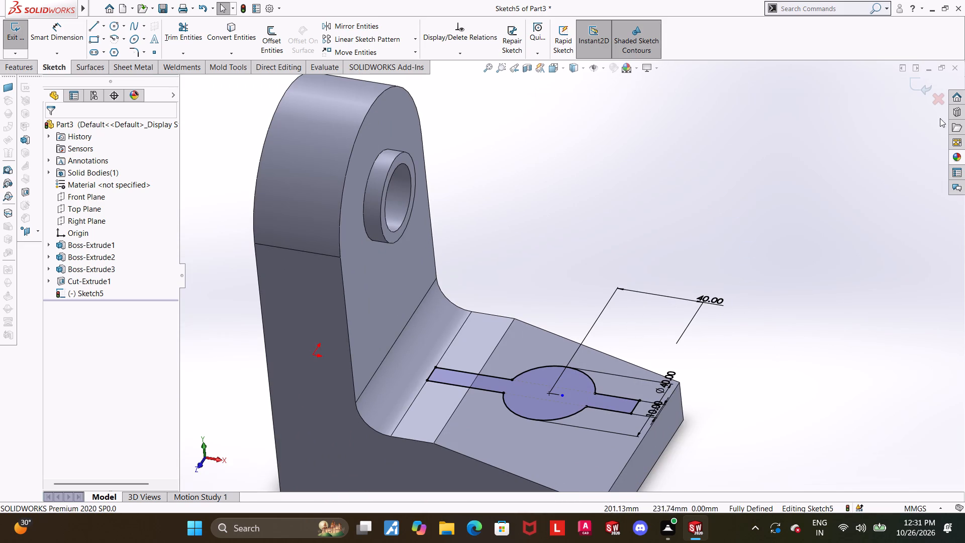
{"action": "left_click", "coordinate": [917, 93]}
{"action": "left_click", "coordinate": [166, 33]}
{"action": "scroll", "coordinate": [730, 339], "scroll_direction": "up", "scroll_amount": 3}
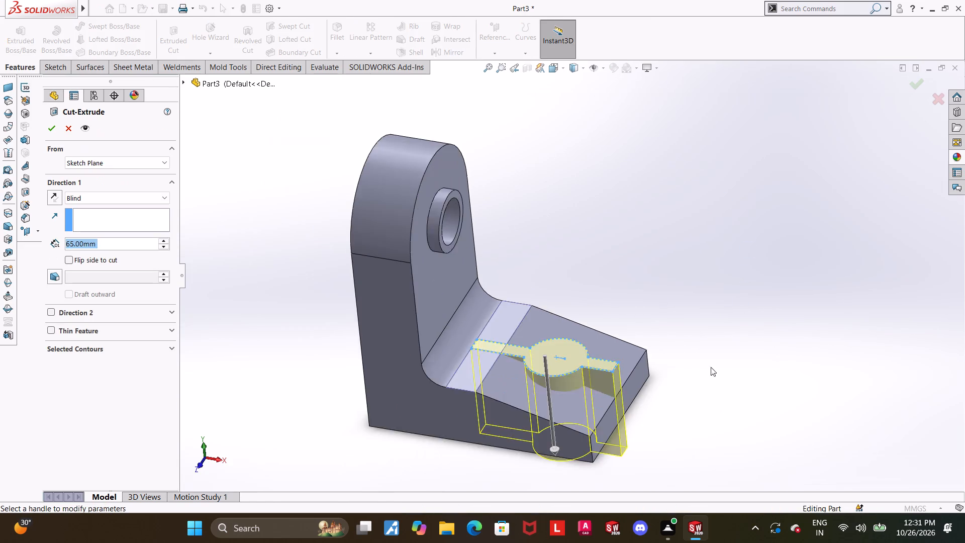
{"action": "scroll", "coordinate": [711, 367], "scroll_direction": "up", "scroll_amount": 2}
{"action": "middle_click_drag", "start_coordinate": [693, 384], "coordinate": [693, 349]}
{"action": "left_click", "coordinate": [55, 131]}
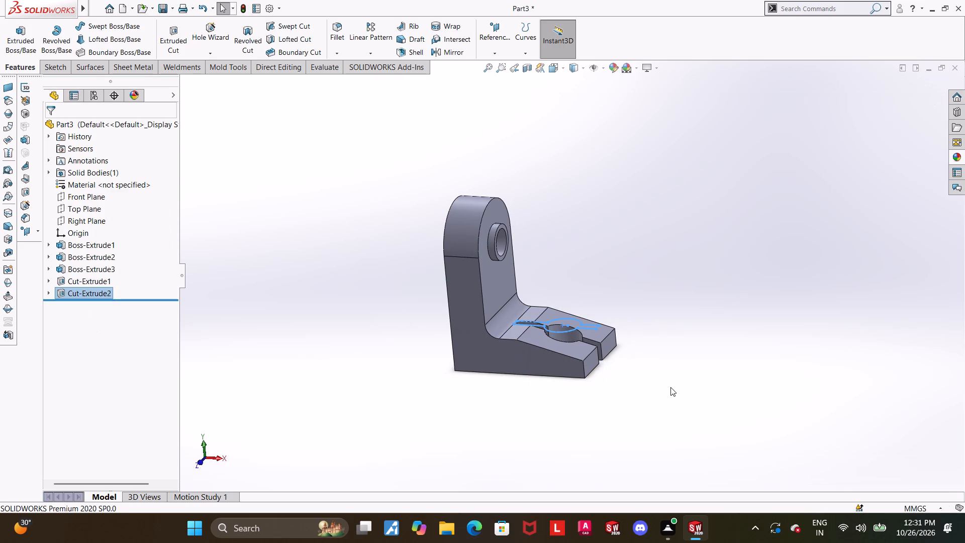
{"action": "left_click", "coordinate": [670, 387]}
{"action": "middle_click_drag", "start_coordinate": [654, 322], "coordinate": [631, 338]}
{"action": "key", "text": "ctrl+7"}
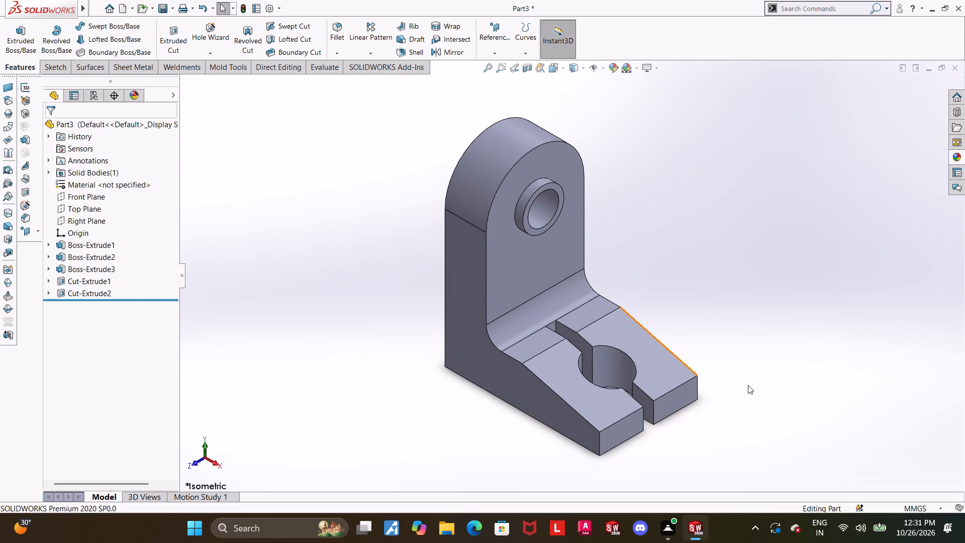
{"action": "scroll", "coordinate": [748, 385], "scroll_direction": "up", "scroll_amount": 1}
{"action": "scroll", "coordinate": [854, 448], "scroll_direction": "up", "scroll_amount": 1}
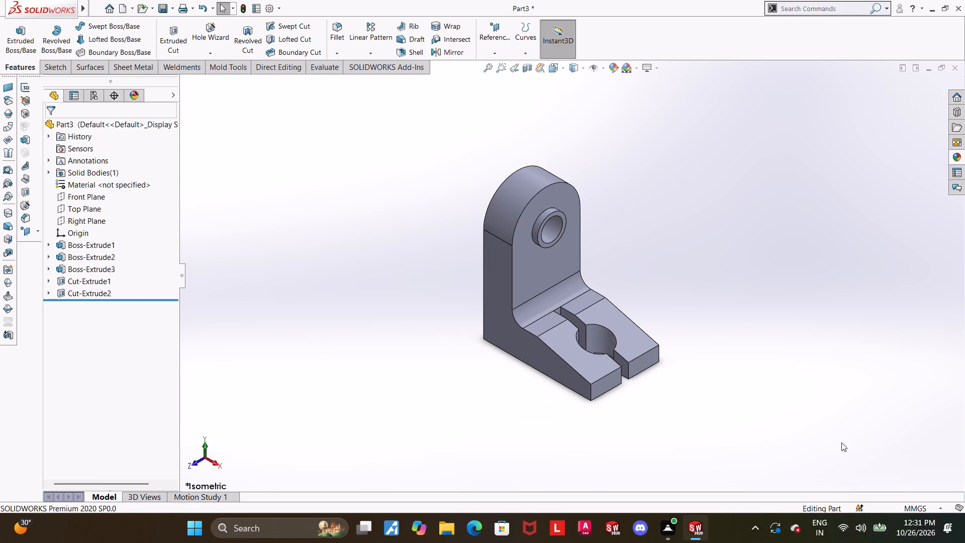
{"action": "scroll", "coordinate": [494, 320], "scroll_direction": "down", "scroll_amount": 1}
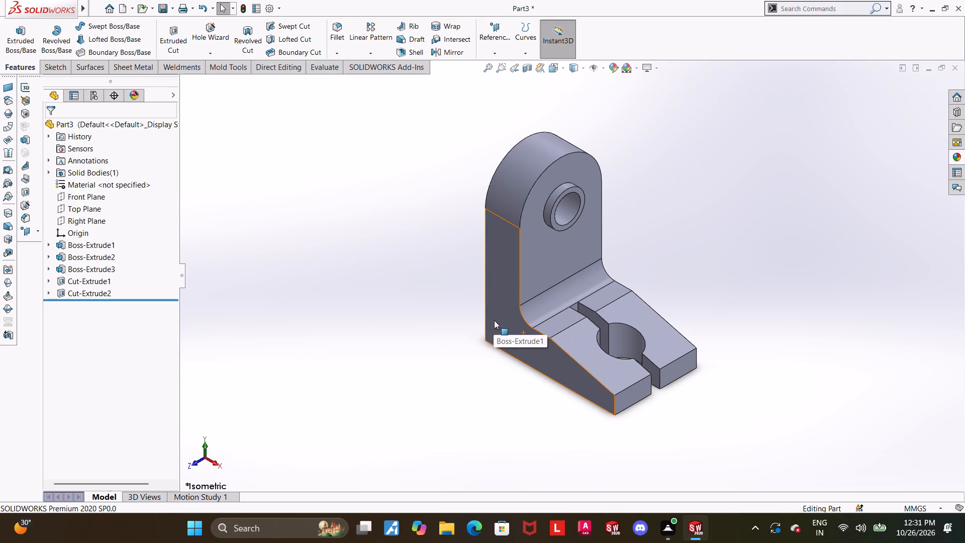
Start a sketch on the bracket's L-shaped side face and draw a circle about 12 mm in diameter near the foot's tip.
{"action": "left_click", "coordinate": [580, 381]}
{"action": "left_click", "coordinate": [621, 349]}
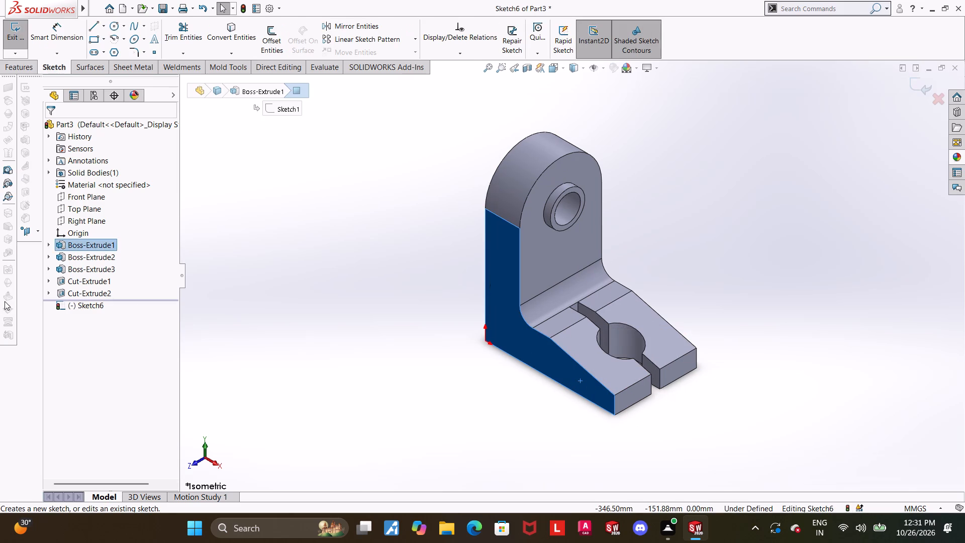
{"action": "left_click", "coordinate": [67, 314]}
{"action": "left_click", "coordinate": [74, 307]}
{"action": "left_click", "coordinate": [99, 294]}
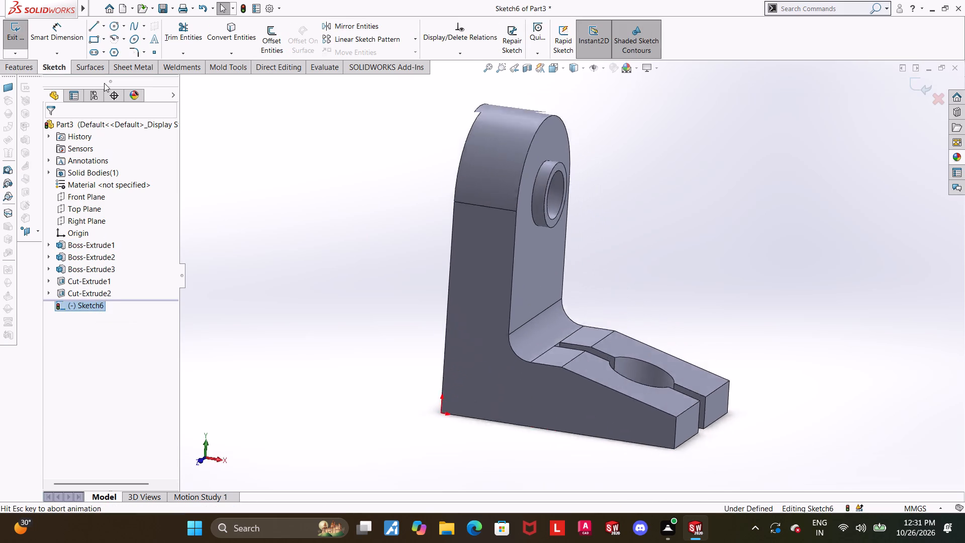
{"action": "left_click", "coordinate": [114, 29]}
{"action": "scroll", "coordinate": [852, 288], "scroll_direction": "up", "scroll_amount": 2}
{"action": "scroll", "coordinate": [618, 339], "scroll_direction": "down", "scroll_amount": 2}
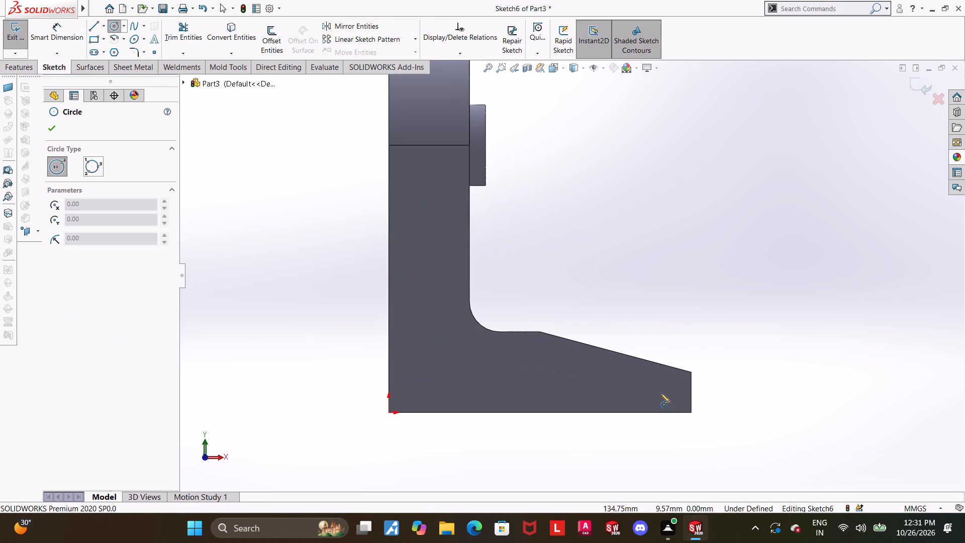
{"action": "scroll", "coordinate": [660, 393], "scroll_direction": "down", "scroll_amount": 1}
{"action": "left_click", "coordinate": [663, 390]}
{"action": "left_click", "coordinate": [674, 381]}
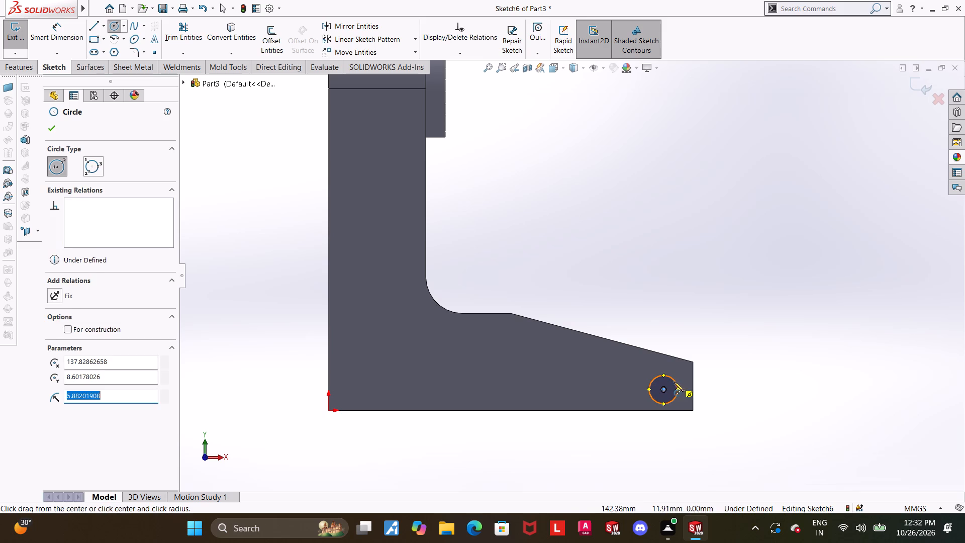
{"action": "key", "text": "Escape"}
Dimension the circle's diameter as 10 mm.
{"action": "left_click", "coordinate": [76, 32]}
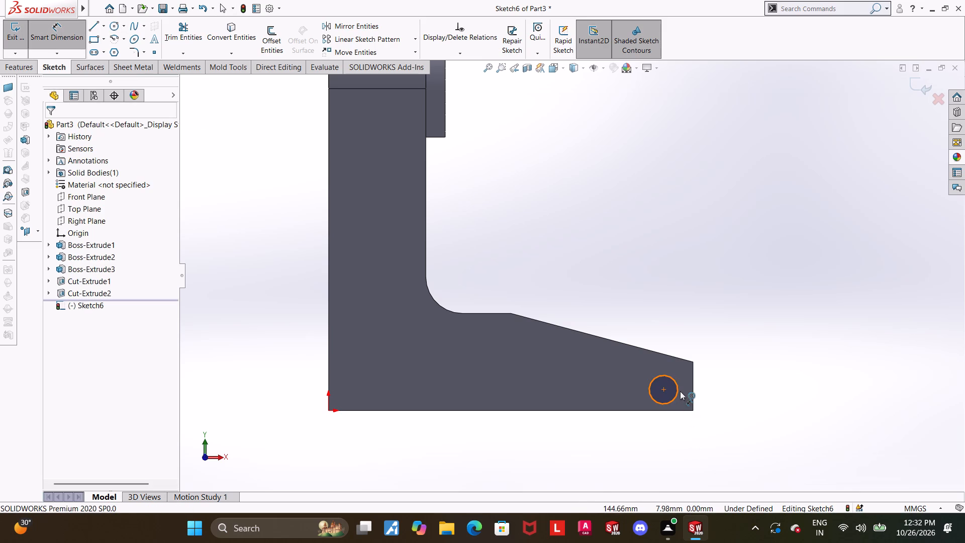
{"action": "left_click", "coordinate": [680, 391]}
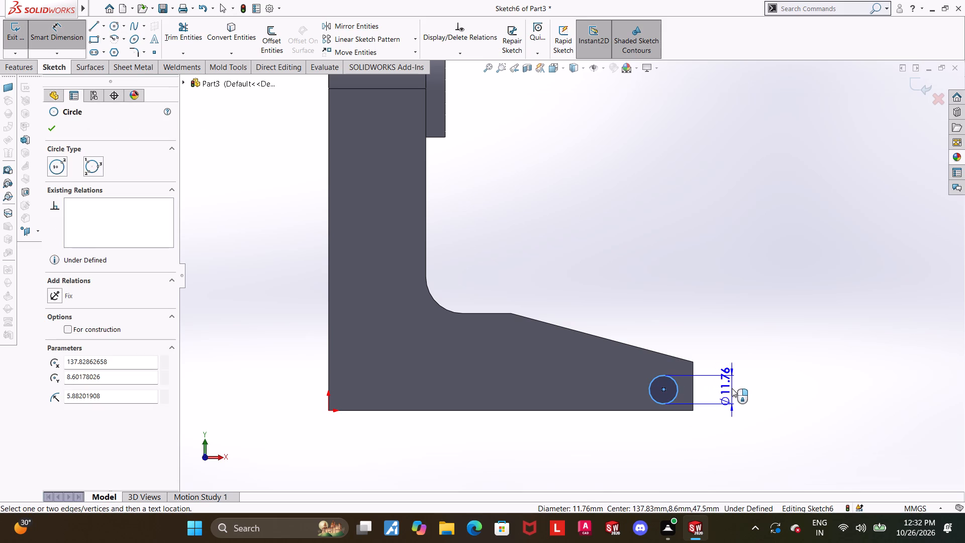
{"action": "left_click", "coordinate": [732, 388]}
{"action": "type", "text": "10"}
{"action": "key", "text": "Return"}
{"action": "key", "text": "Escape"}
{"action": "key", "text": "Escape"}
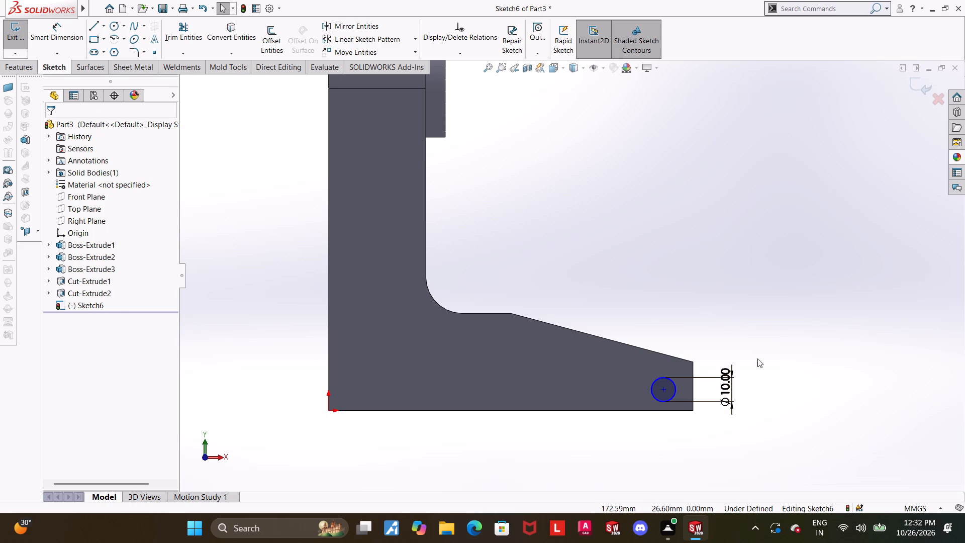
Dimension the circle's center 10 mm above the foot's bottom edge.
{"action": "left_click", "coordinate": [47, 29]}
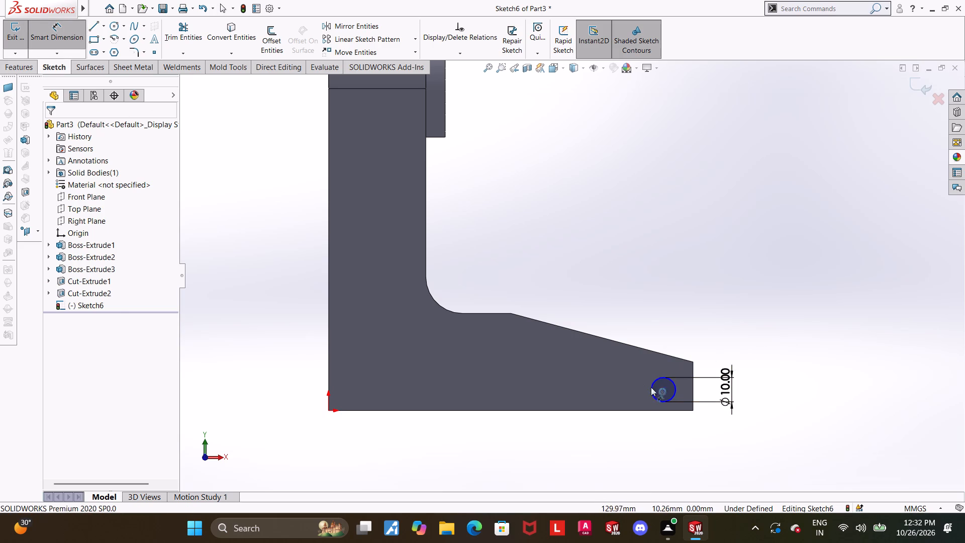
{"action": "left_click", "coordinate": [664, 389]}
{"action": "left_click", "coordinate": [662, 409]}
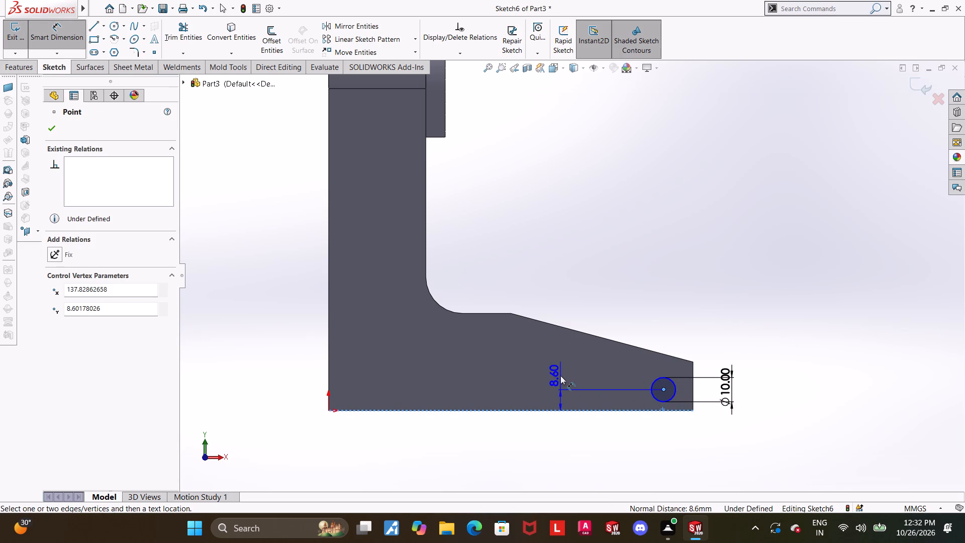
{"action": "left_click", "coordinate": [560, 376]}
{"action": "type", "text": "10"}
{"action": "key", "text": "Return"}
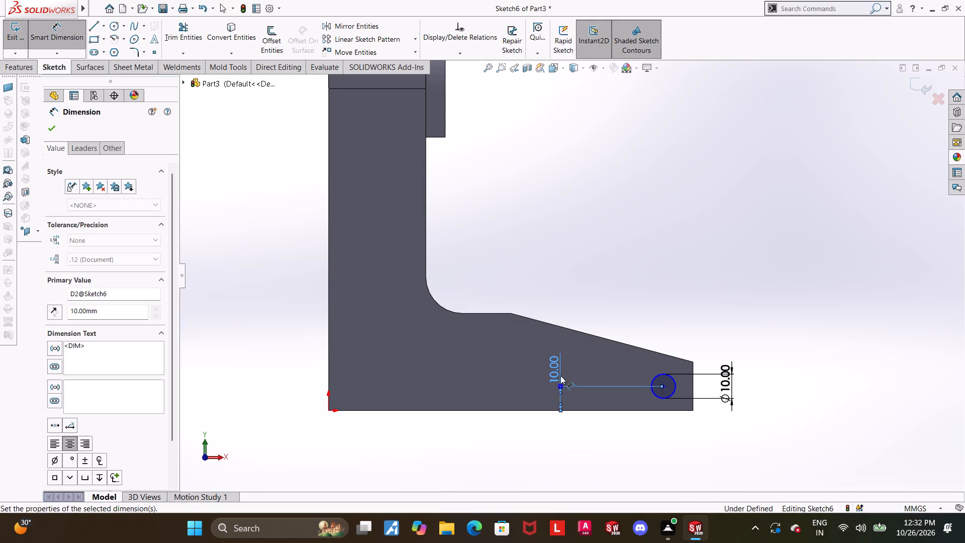
{"action": "key", "text": "Escape"}
{"action": "key", "text": "Escape"}
Dimension the circle's center 10 mm from the foot's vertical end edge.
{"action": "left_click", "coordinate": [46, 33]}
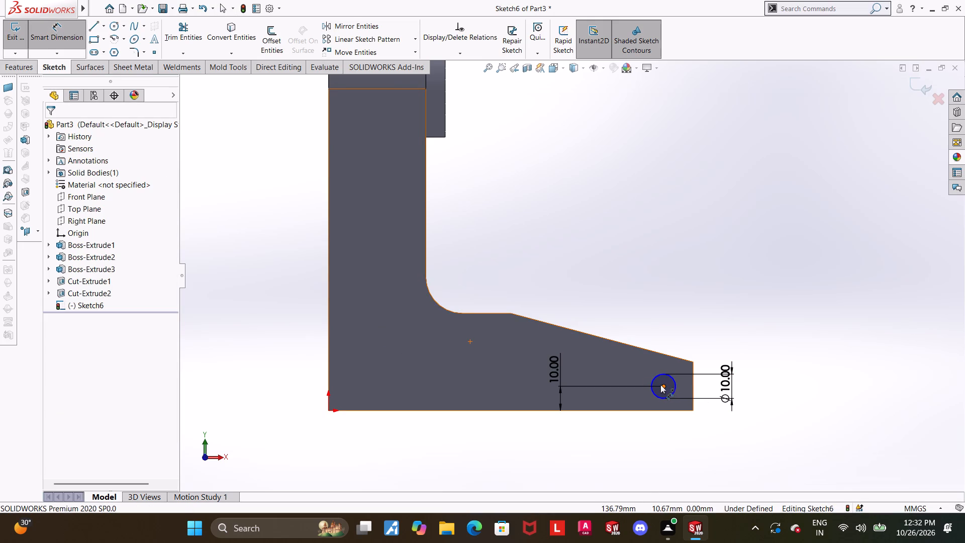
{"action": "left_click", "coordinate": [660, 388]}
{"action": "left_click", "coordinate": [692, 386]}
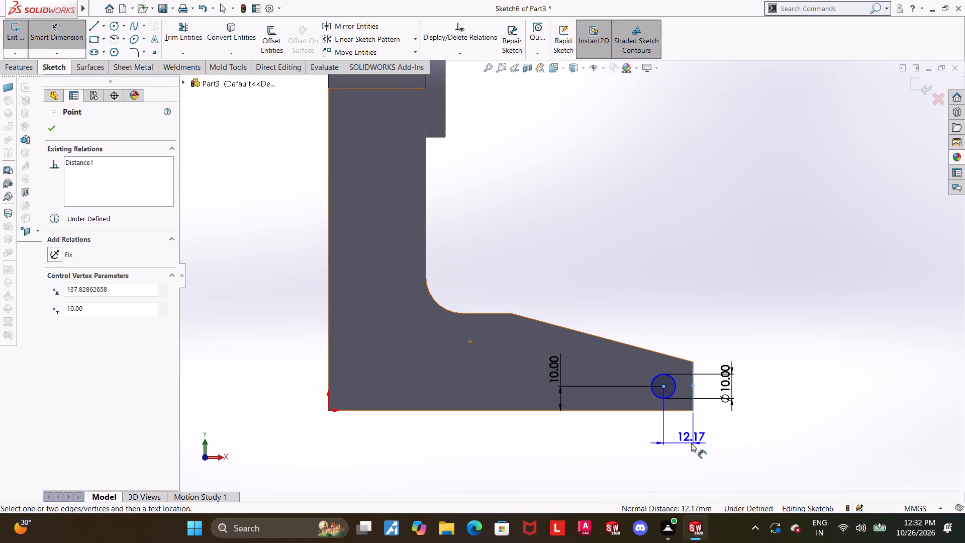
{"action": "left_click", "coordinate": [691, 443]}
{"action": "type", "text": "10"}
{"action": "key", "text": "Return"}
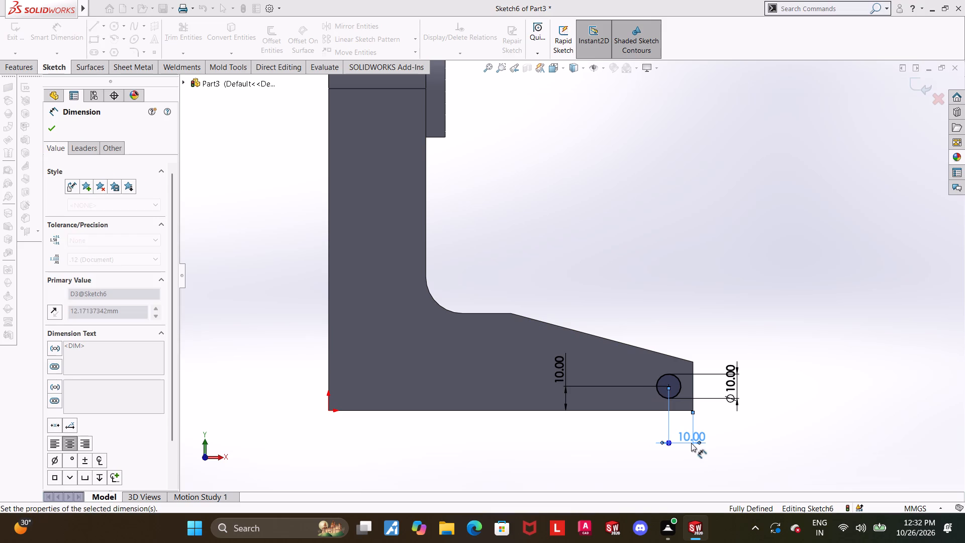
{"action": "key", "text": "Escape"}
Exit the sketch and extrude-cut the 10 mm circle Through All across the width of the foot.
{"action": "scroll", "coordinate": [667, 385], "scroll_direction": "down", "scroll_amount": 3}
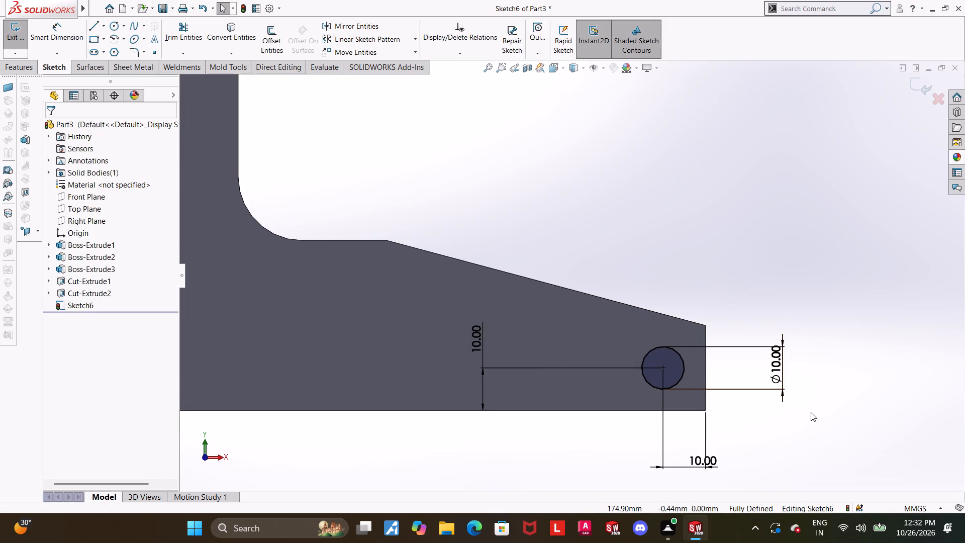
{"action": "scroll", "coordinate": [818, 425], "scroll_direction": "up", "scroll_amount": 1}
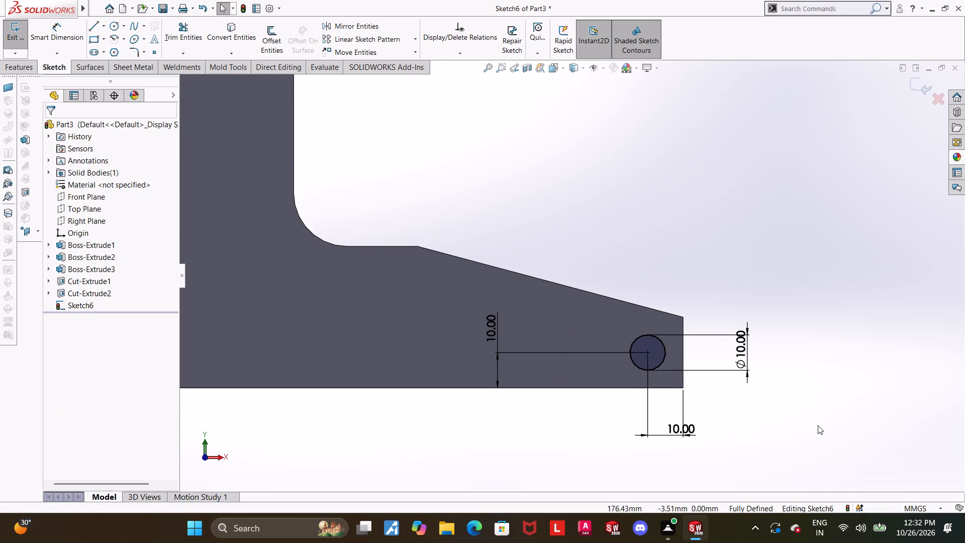
{"action": "scroll", "coordinate": [628, 374], "scroll_direction": "down", "scroll_amount": 1}
{"action": "scroll", "coordinate": [718, 398], "scroll_direction": "up", "scroll_amount": 1}
{"action": "scroll", "coordinate": [682, 397], "scroll_direction": "down", "scroll_amount": 1}
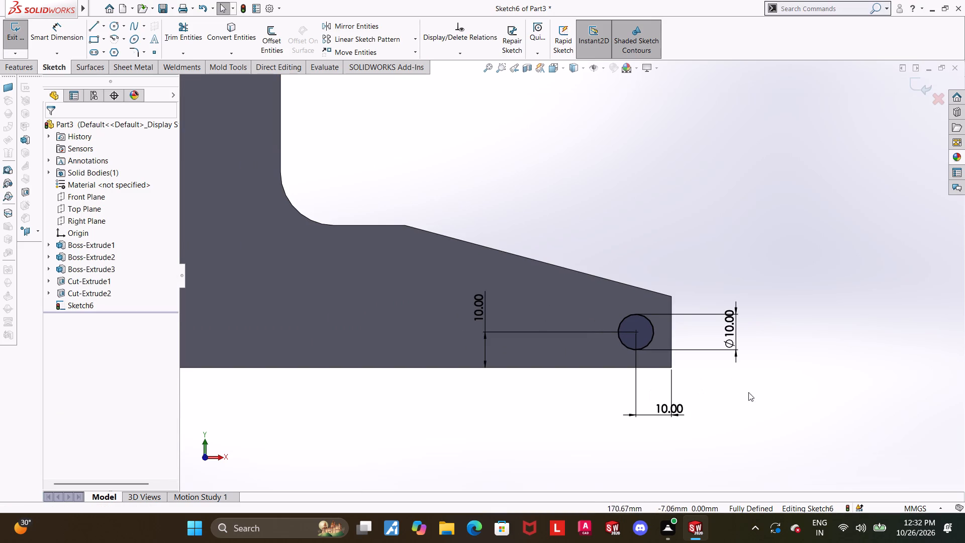
{"action": "middle_click_drag", "start_coordinate": [736, 398], "coordinate": [710, 407]}
{"action": "left_click", "coordinate": [916, 91]}
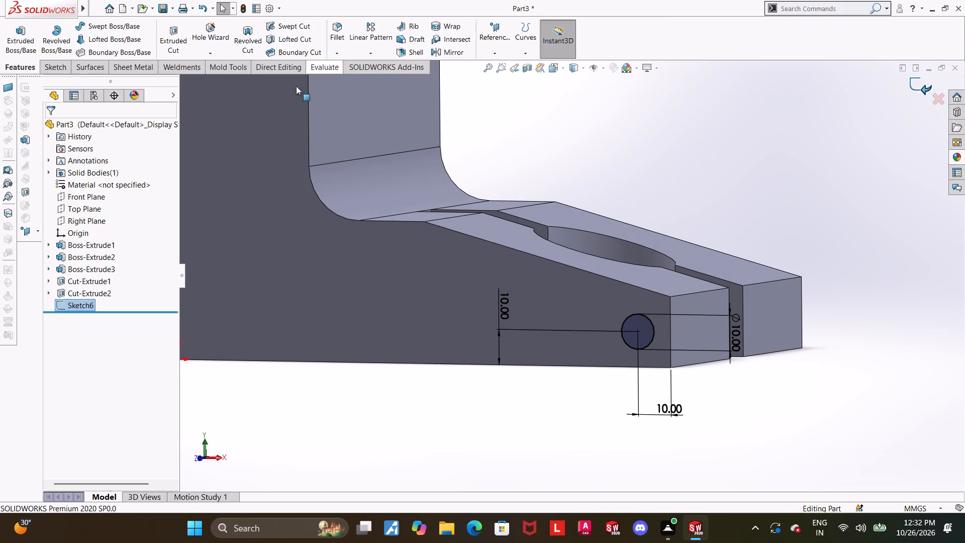
{"action": "left_click", "coordinate": [180, 28]}
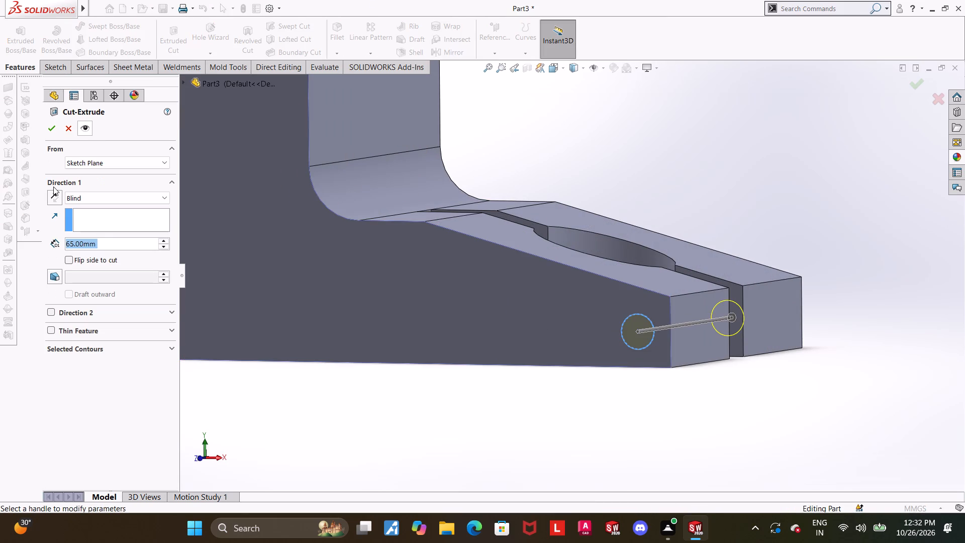
{"action": "triple_click", "coordinate": [73, 191]}
{"action": "left_click", "coordinate": [86, 220]}
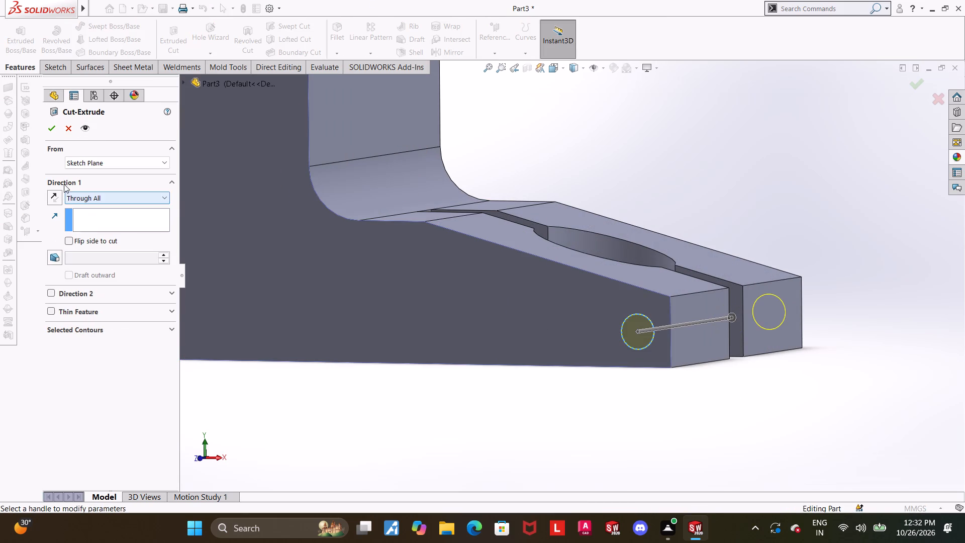
{"action": "left_click", "coordinate": [49, 121]}
{"action": "left_click", "coordinate": [830, 442]}
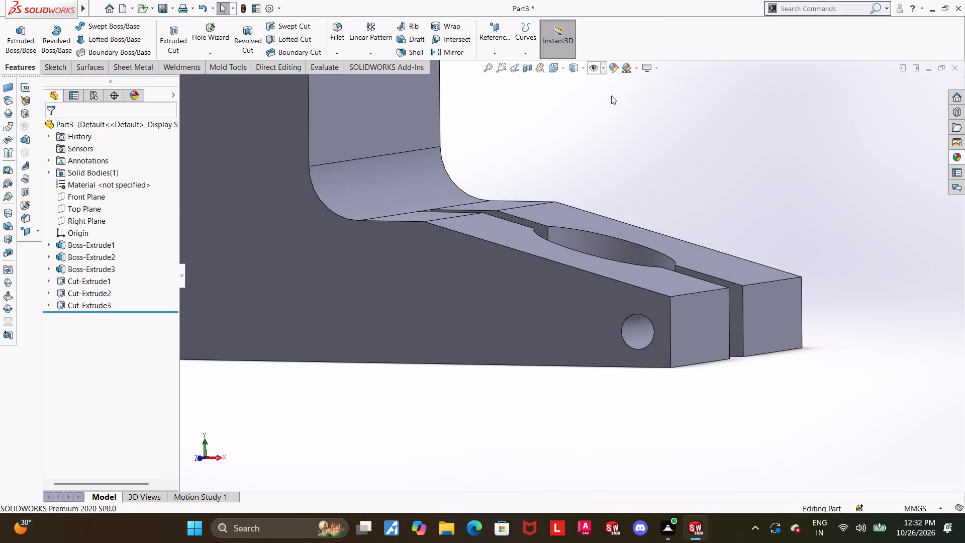
Show the bracket with hidden lines visible and examine its holes and channel in isometric view.
{"action": "key", "text": "ctrl+7"}
{"action": "scroll", "coordinate": [765, 270], "scroll_direction": "up", "scroll_amount": 1}
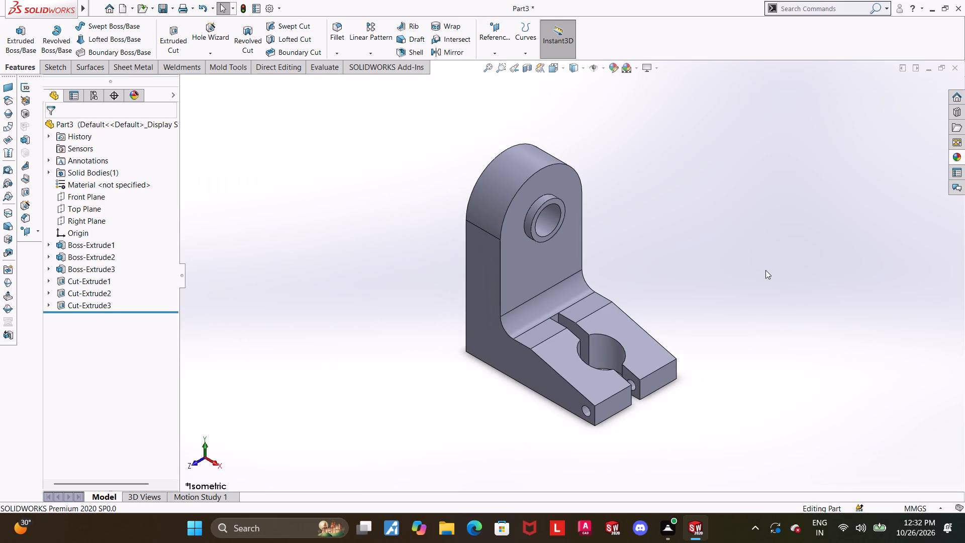
{"action": "scroll", "coordinate": [565, 401], "scroll_direction": "down", "scroll_amount": 2}
{"action": "scroll", "coordinate": [568, 397], "scroll_direction": "up", "scroll_amount": 2}
{"action": "scroll", "coordinate": [607, 266], "scroll_direction": "down", "scroll_amount": 1}
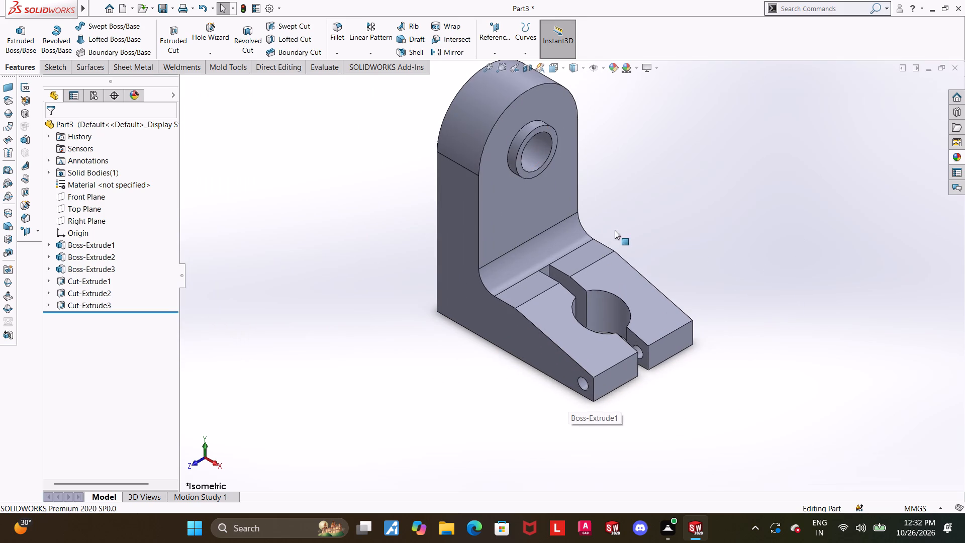
{"action": "middle_click_drag", "start_coordinate": [525, 166], "coordinate": [527, 130]}
{"action": "left_click", "coordinate": [567, 69]}
{"action": "left_click", "coordinate": [574, 129]}
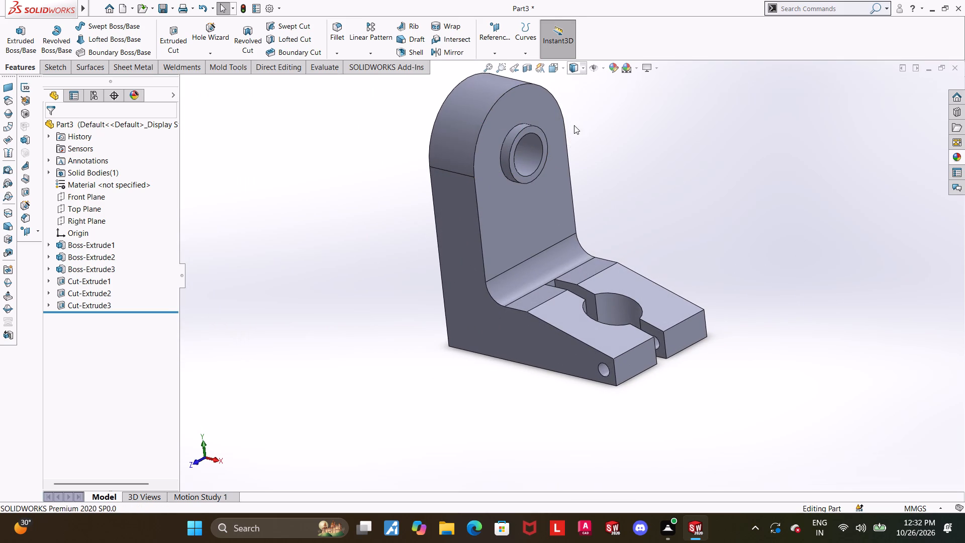
{"action": "key", "text": "ctrl+7"}
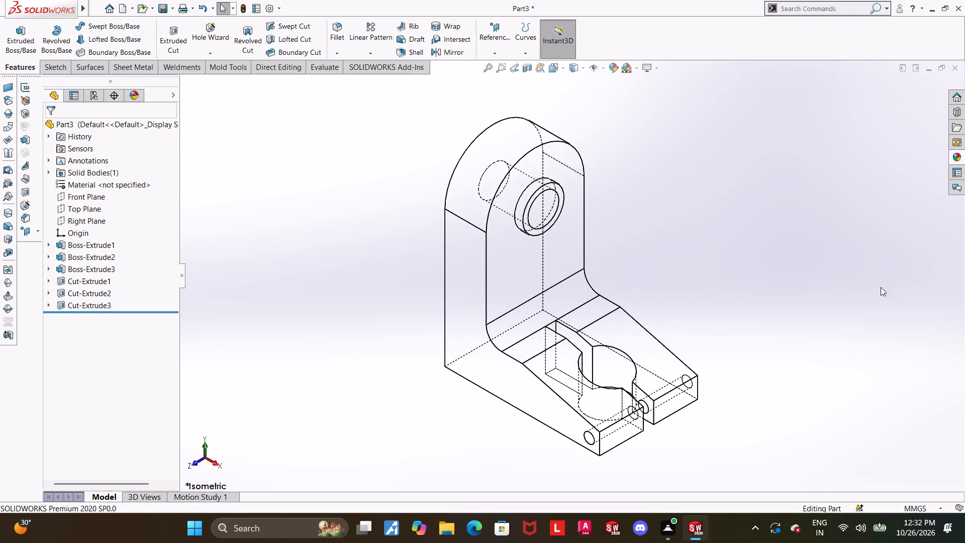
{"action": "scroll", "coordinate": [788, 303], "scroll_direction": "up", "scroll_amount": 1}
{"action": "scroll", "coordinate": [573, 363], "scroll_direction": "down", "scroll_amount": 1}
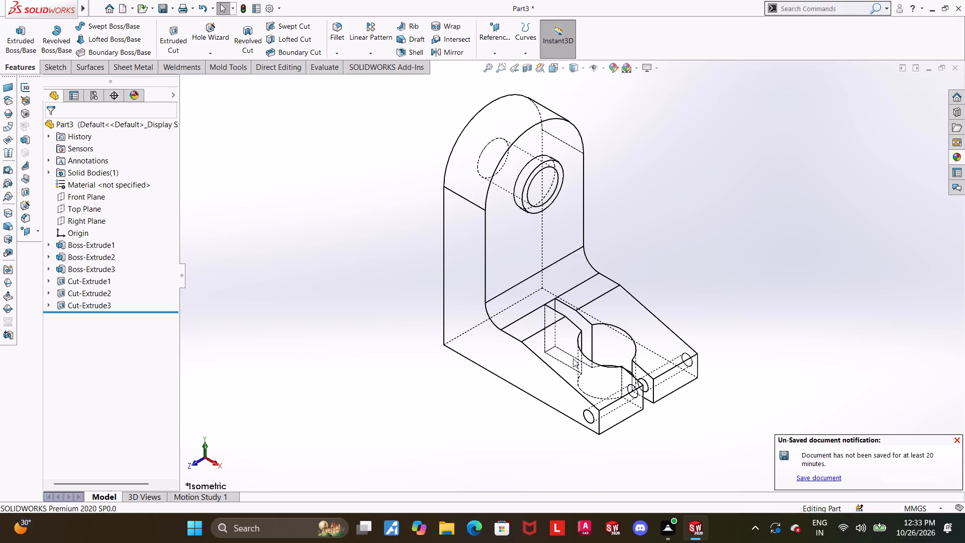
{"action": "scroll", "coordinate": [701, 342], "scroll_direction": "up", "scroll_amount": 2}
{"action": "scroll", "coordinate": [612, 310], "scroll_direction": "down", "scroll_amount": 1}
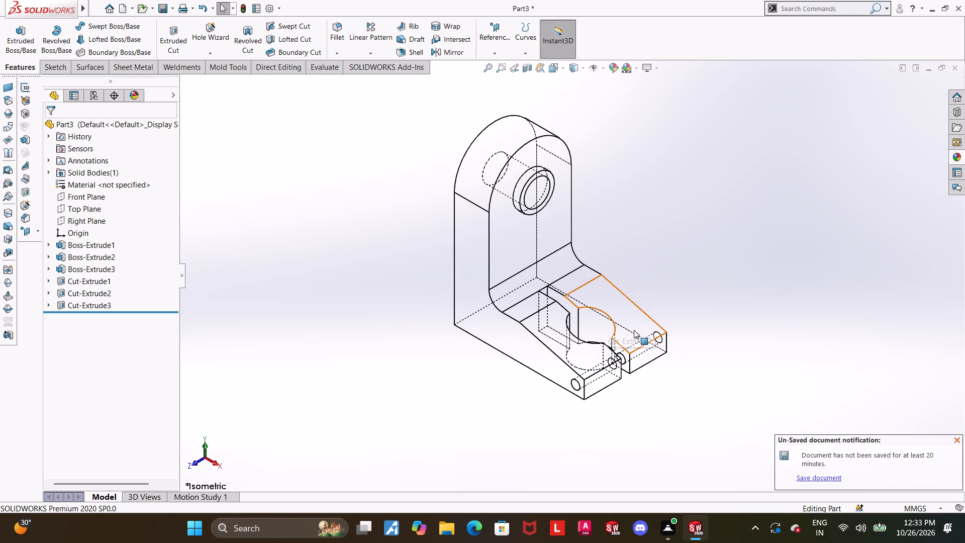
{"action": "left_click", "coordinate": [881, 292]}
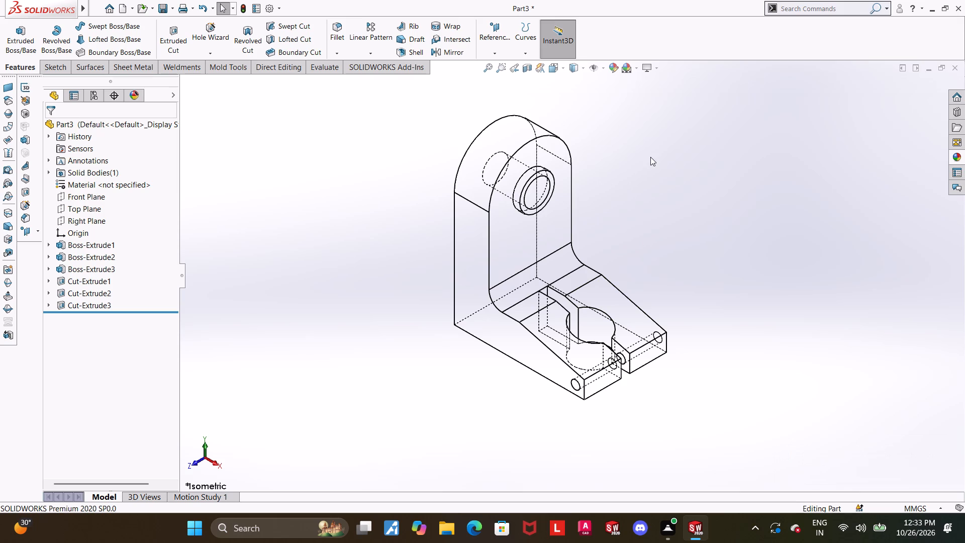
{"action": "scroll", "coordinate": [638, 140], "scroll_direction": "up", "scroll_amount": 1}
{"action": "scroll", "coordinate": [636, 148], "scroll_direction": "down", "scroll_amount": 1}
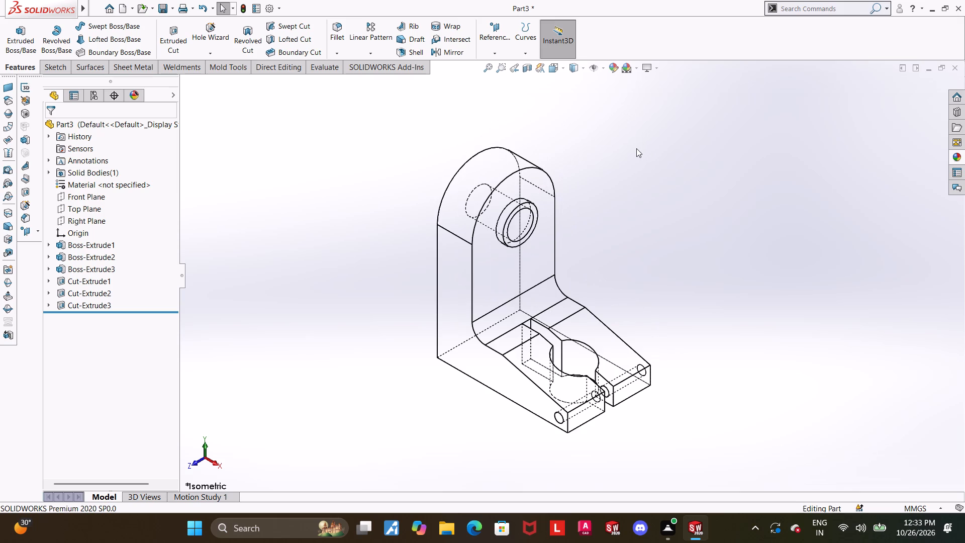
{"action": "scroll", "coordinate": [635, 147], "scroll_direction": "up", "scroll_amount": 1}
Examine the bracket's hidden edges in the front view and the right view.
{"action": "middle_click_drag", "start_coordinate": [600, 194], "coordinate": [619, 137]}
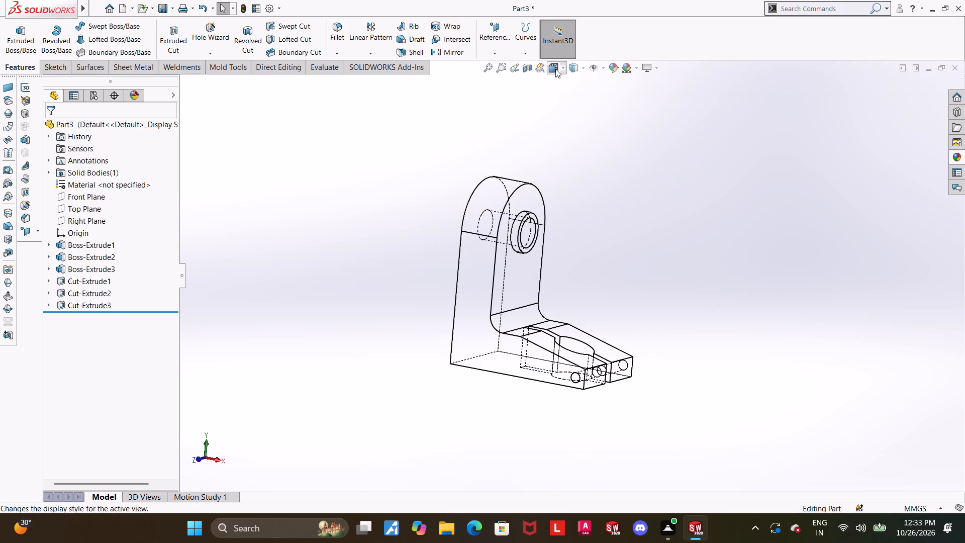
{"action": "left_click", "coordinate": [555, 69]}
{"action": "left_click", "coordinate": [390, 319]}
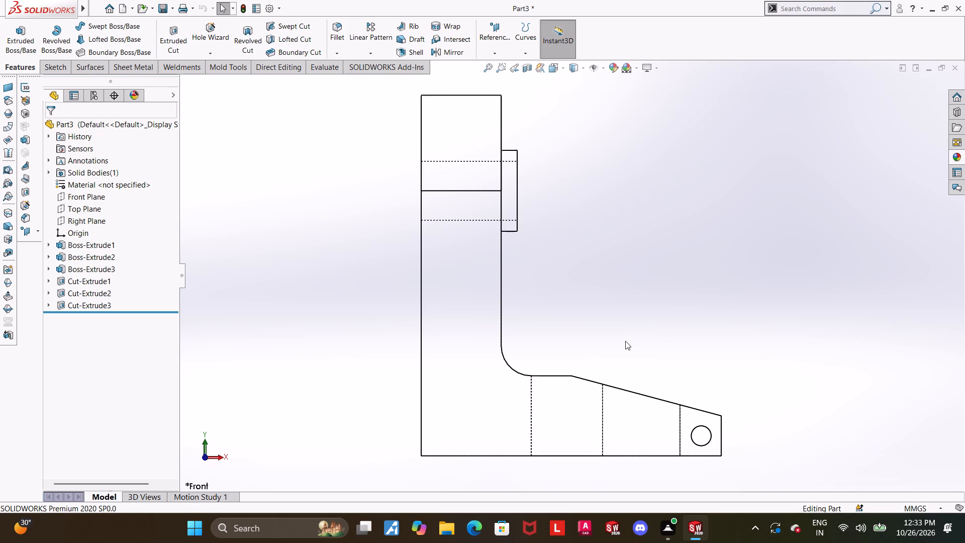
{"action": "middle_click_drag", "start_coordinate": [629, 325], "coordinate": [572, 322]}
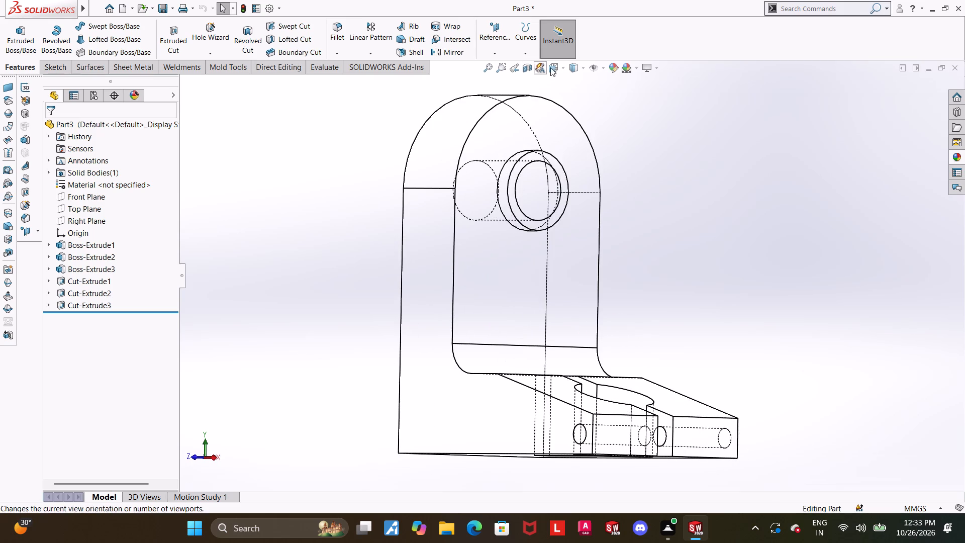
{"action": "left_click", "coordinate": [552, 71]}
{"action": "left_click", "coordinate": [515, 332]}
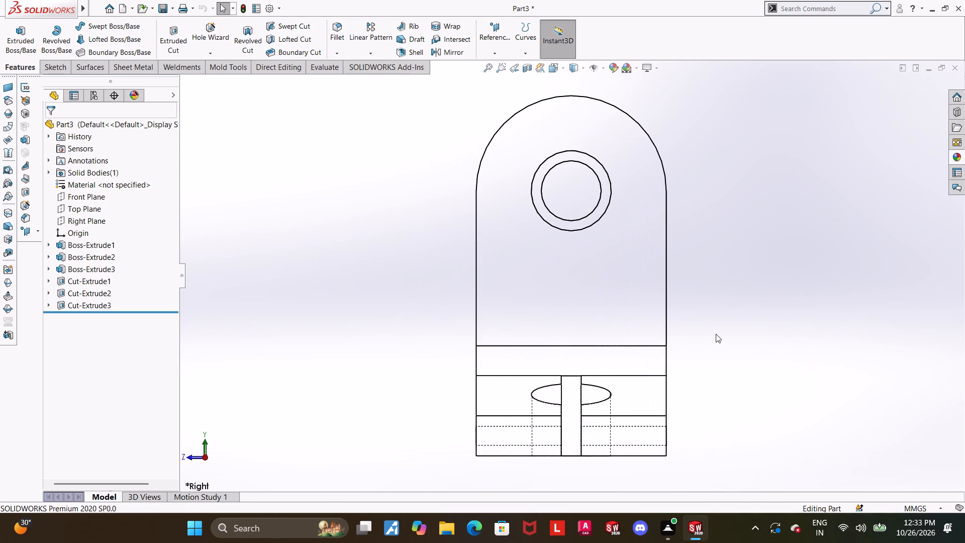
Restore the shaded-with-edges display and examine the finished bracket in isometric view.
{"action": "left_click", "coordinate": [575, 65]}
{"action": "left_click", "coordinate": [573, 87]}
{"action": "middle_click_drag", "start_coordinate": [708, 248], "coordinate": [713, 245]}
{"action": "key", "text": "ctrl+7"}
{"action": "left_click", "coordinate": [826, 317]}
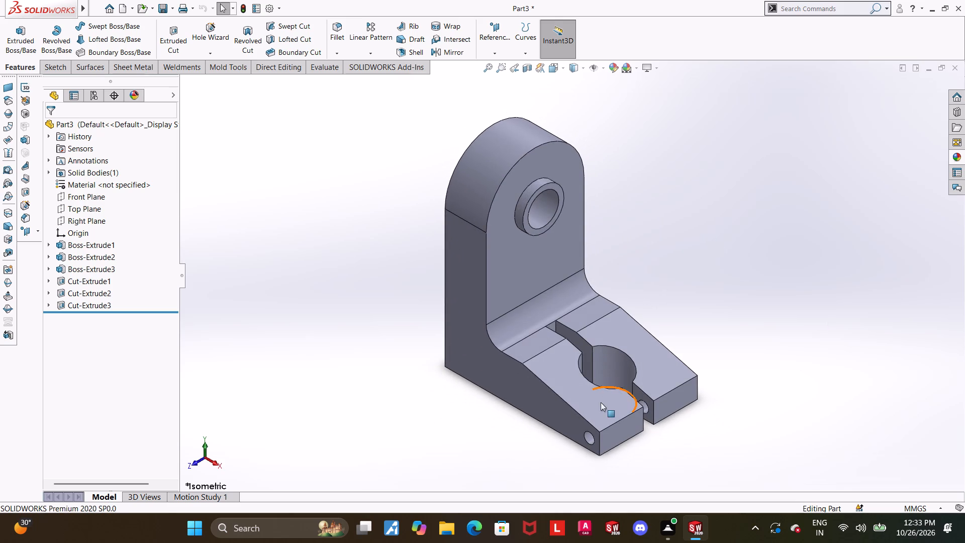
{"action": "scroll", "coordinate": [613, 378], "scroll_direction": "down", "scroll_amount": 1}
{"action": "scroll", "coordinate": [613, 378], "scroll_direction": "up", "scroll_amount": 1}
{"action": "scroll", "coordinate": [582, 227], "scroll_direction": "down", "scroll_amount": 1}
{"action": "scroll", "coordinate": [581, 207], "scroll_direction": "up", "scroll_amount": 1}
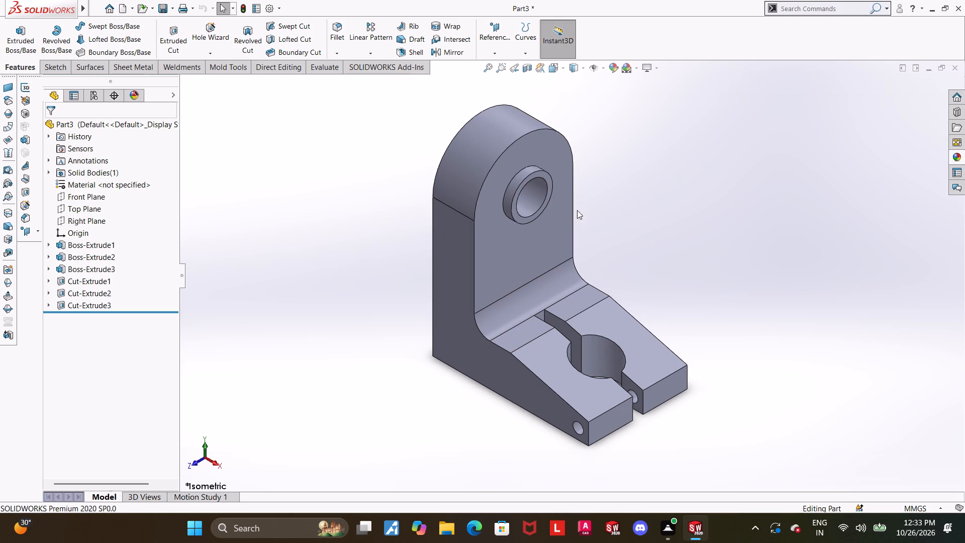
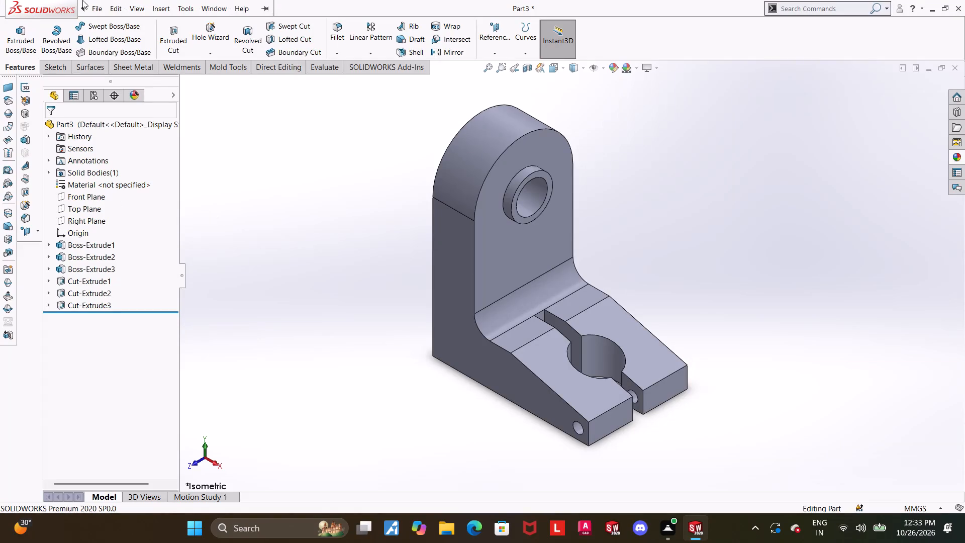
Save the bracket as a SOLIDWORKS part named "orthogonal slotted bearing" in the Downloads folder.
{"action": "left_click", "coordinate": [127, 138]}
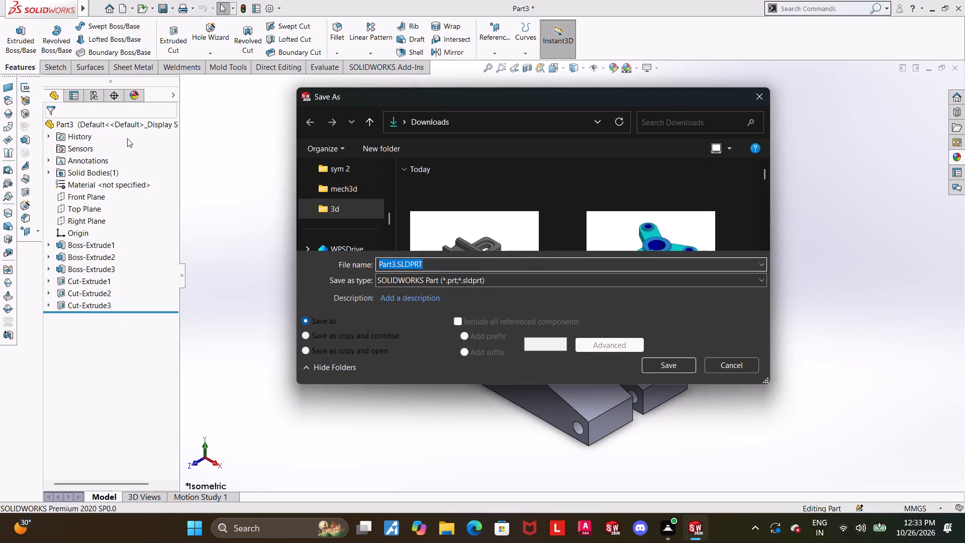
{"action": "type", "text": "orthogonal slotted bearing"}
{"action": "key", "text": "Return"}
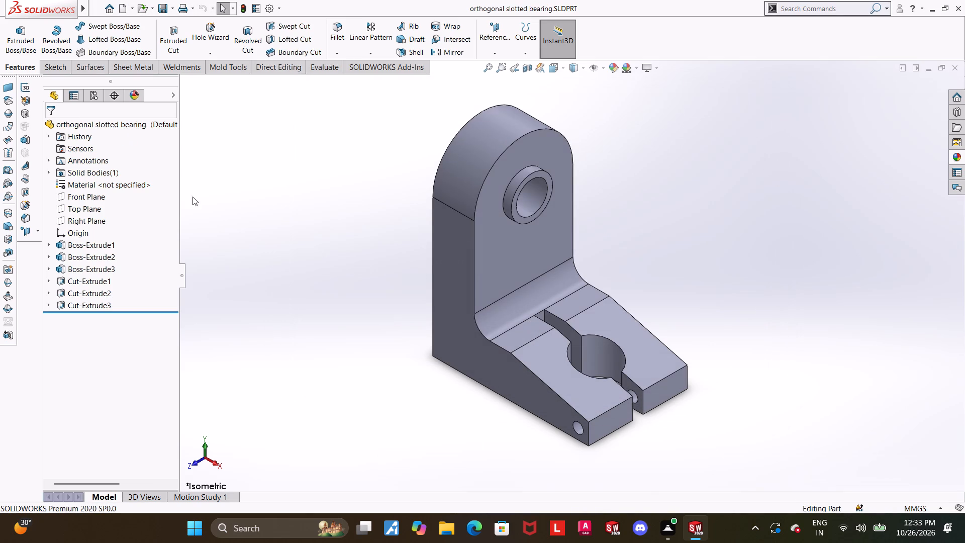
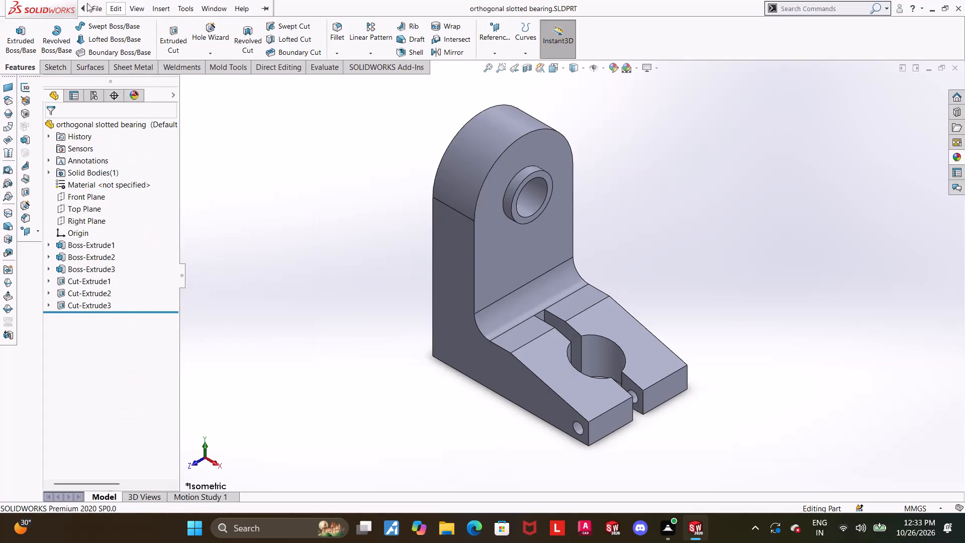
Save the bracket model in Adobe Portable Document Format (*.pdf), keeping the existing file name.
{"action": "left_click", "coordinate": [119, 140]}
{"action": "left_click", "coordinate": [463, 282]}
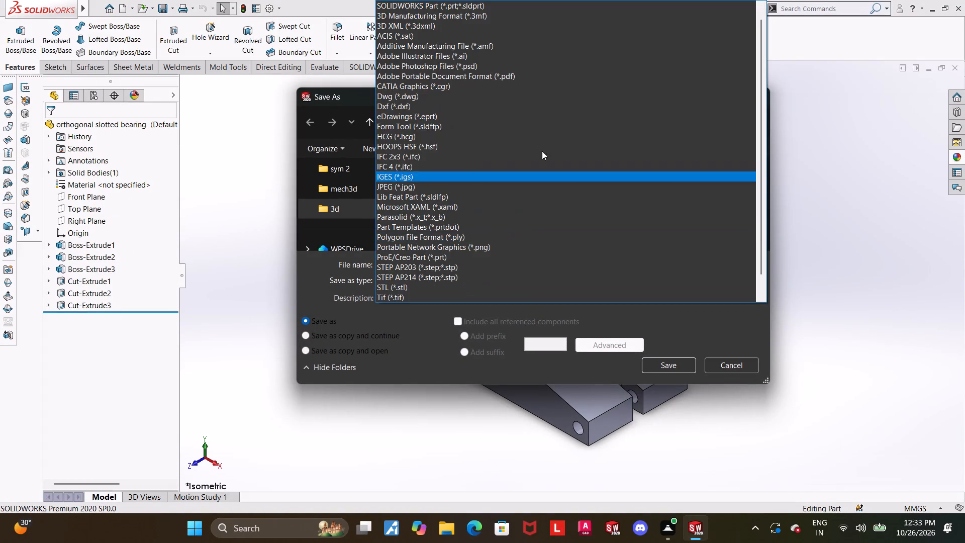
{"action": "left_click", "coordinate": [547, 74]}
{"action": "left_click", "coordinate": [666, 385]}
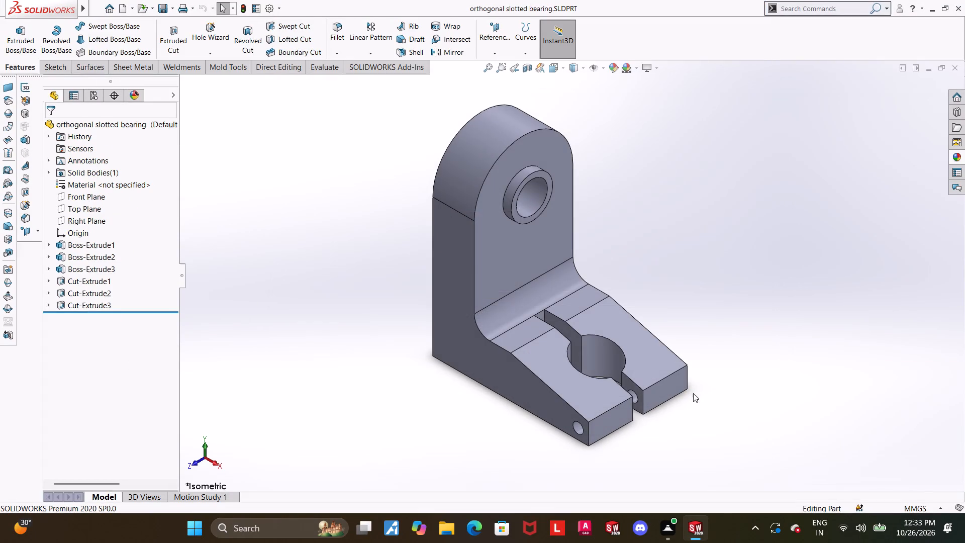